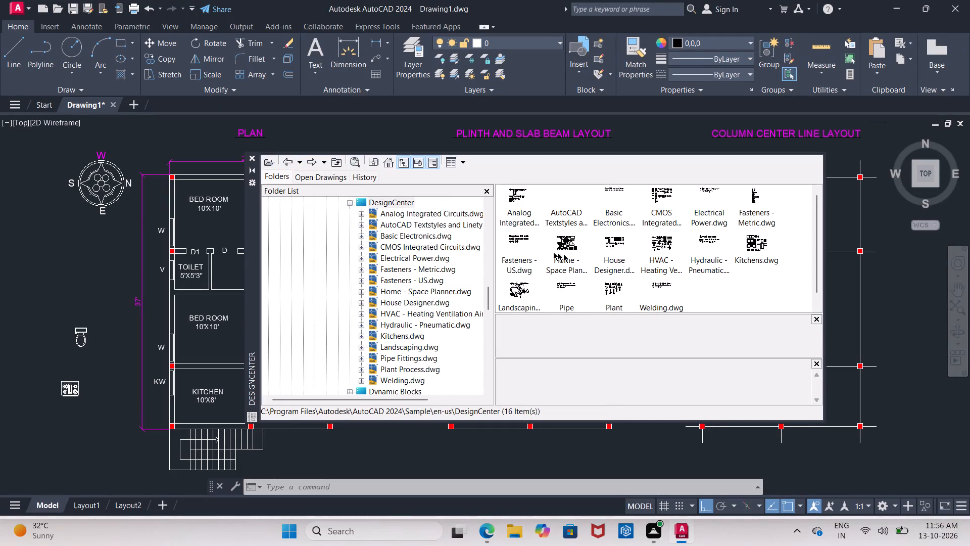
Insert the Bed - Queen block from Home - Space Planner.dwg beside the plan, above the toilet symbol, and close DesignCenter.
double_click(570, 240)
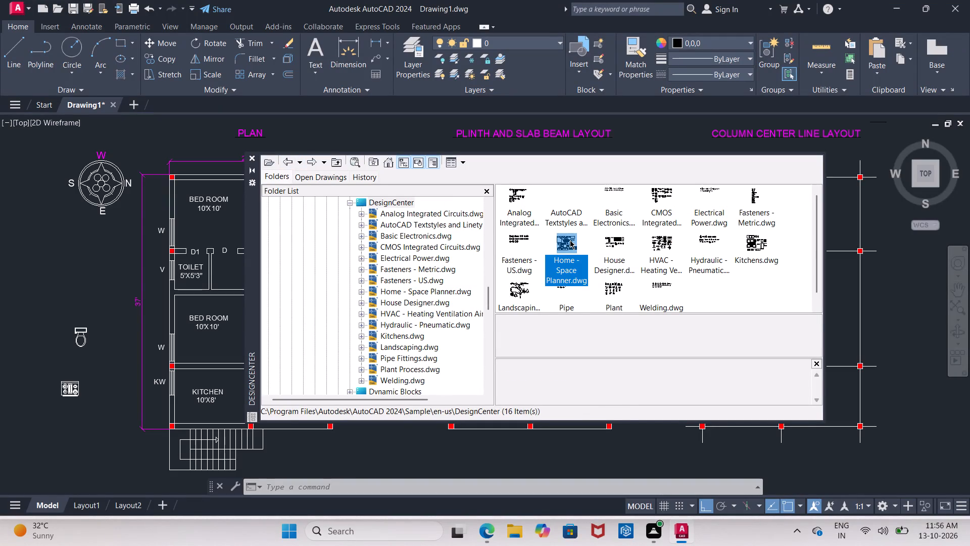
double_click(511, 195)
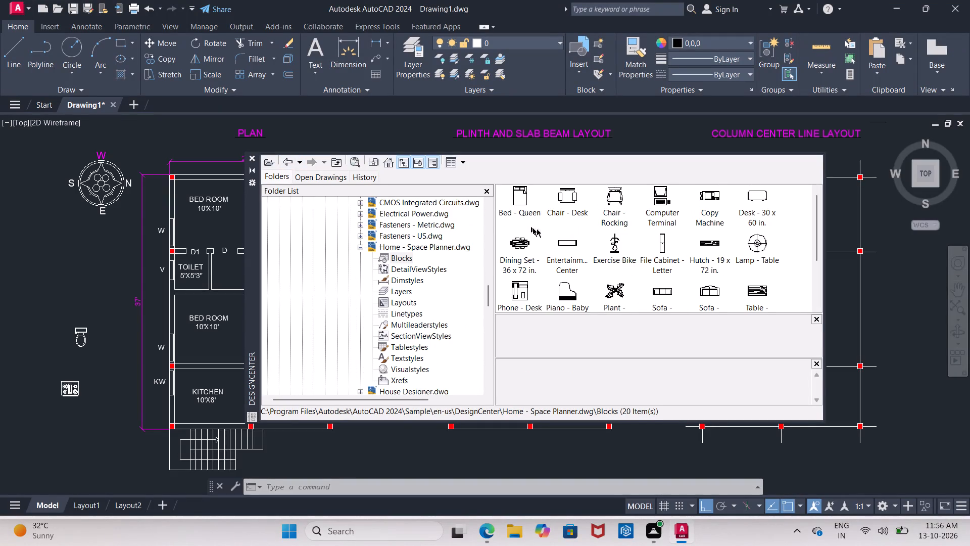
left_click_drag(520, 195, 333, 346)
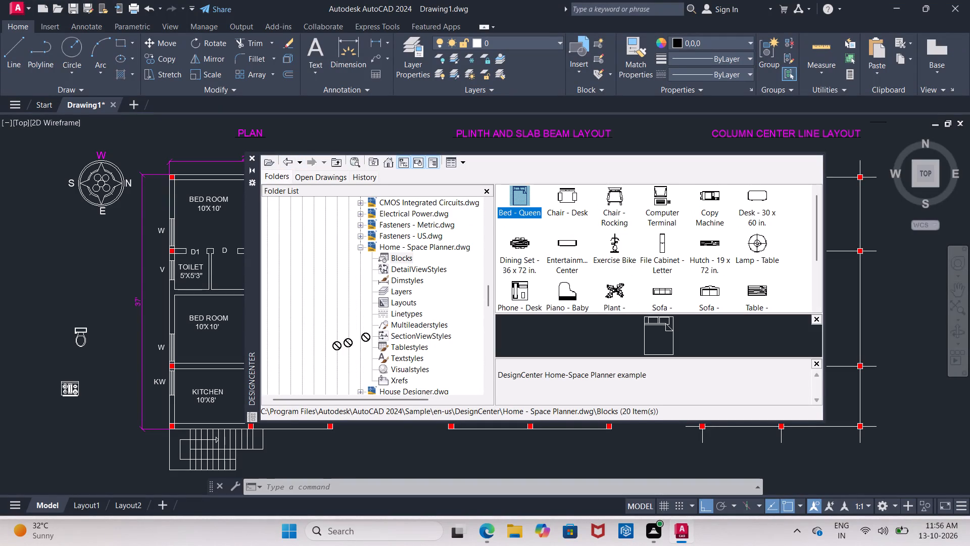
left_click_drag(333, 346, 86, 270)
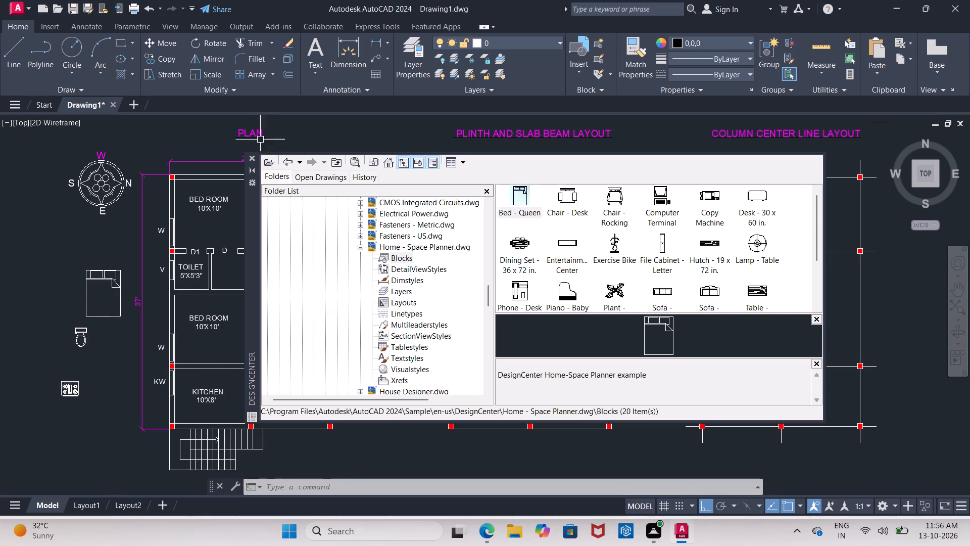
left_click(254, 155)
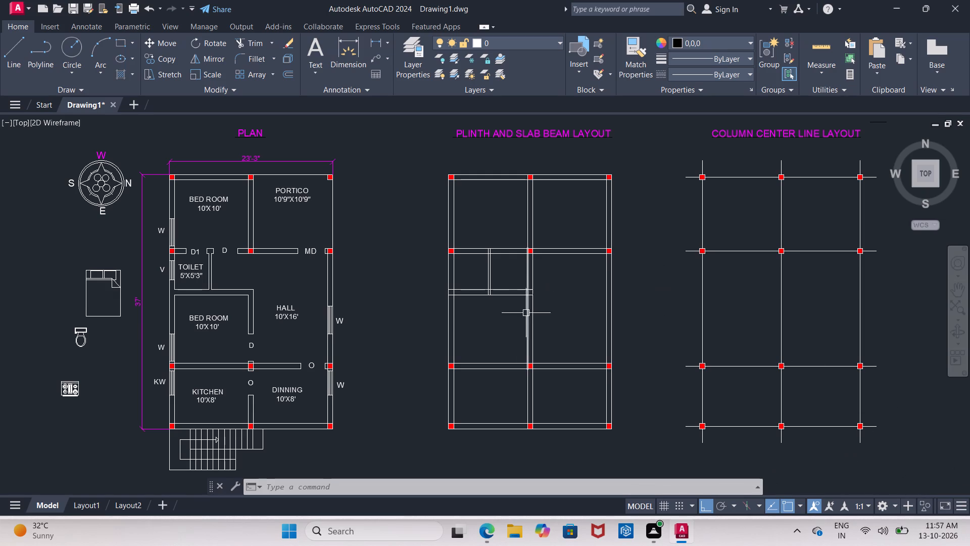
Move the queen bed with Ortho off into the upper bedroom next to the portico, near the room's top wall.
scroll(98, 270, "up", 1)
middle_click_drag(98, 270, 78, 241)
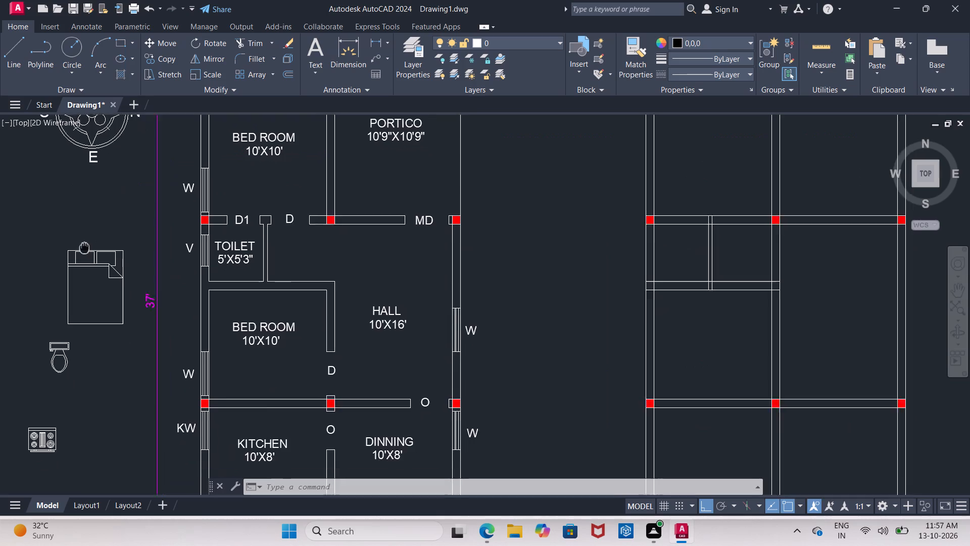
middle_click_drag(78, 241, 75, 238)
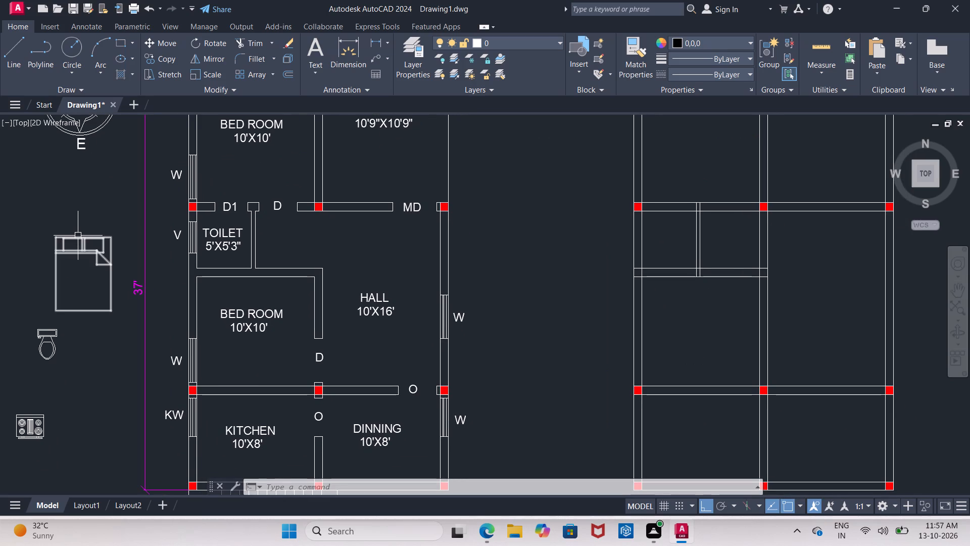
left_click(78, 236)
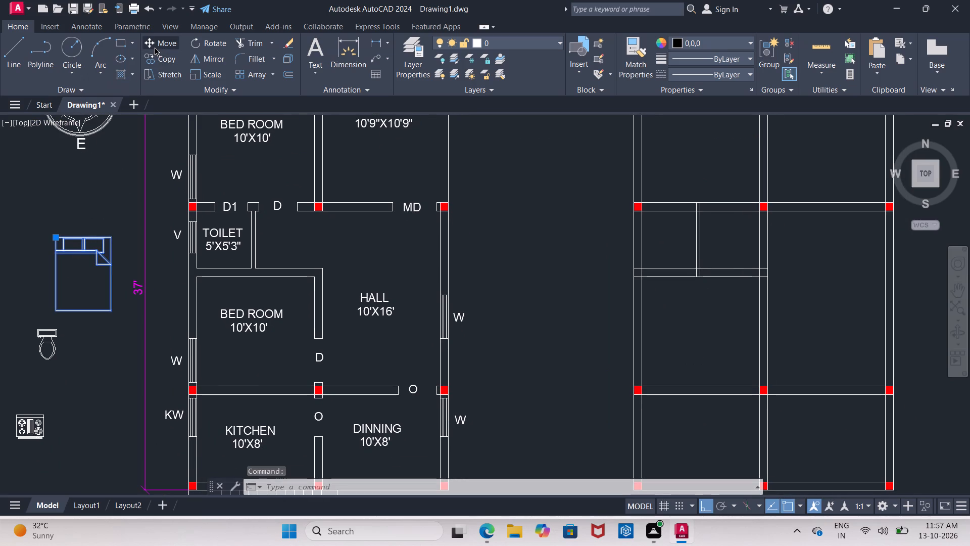
left_click(152, 46)
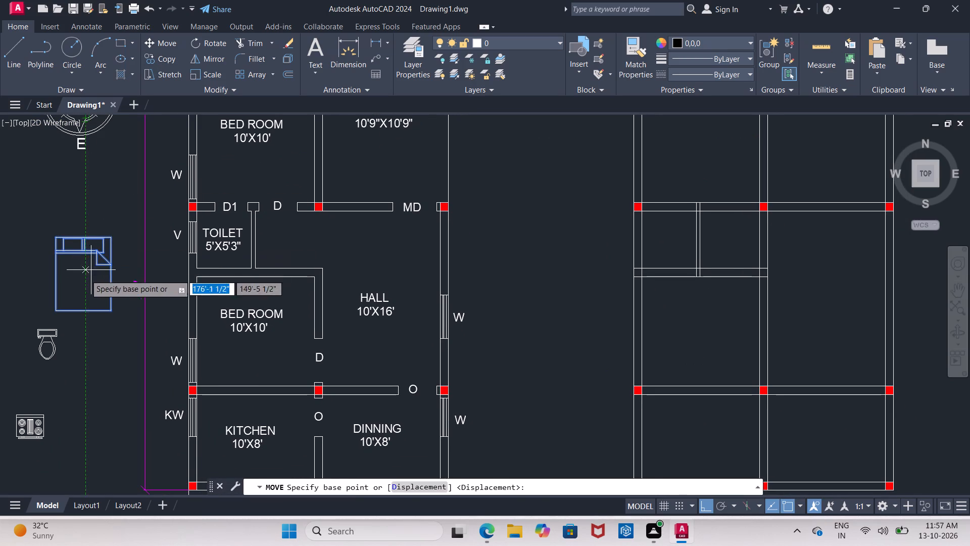
left_click(83, 276)
middle_click_drag(182, 225, 138, 335)
scroll(178, 243, "down", 1)
scroll(181, 274, "up", 2)
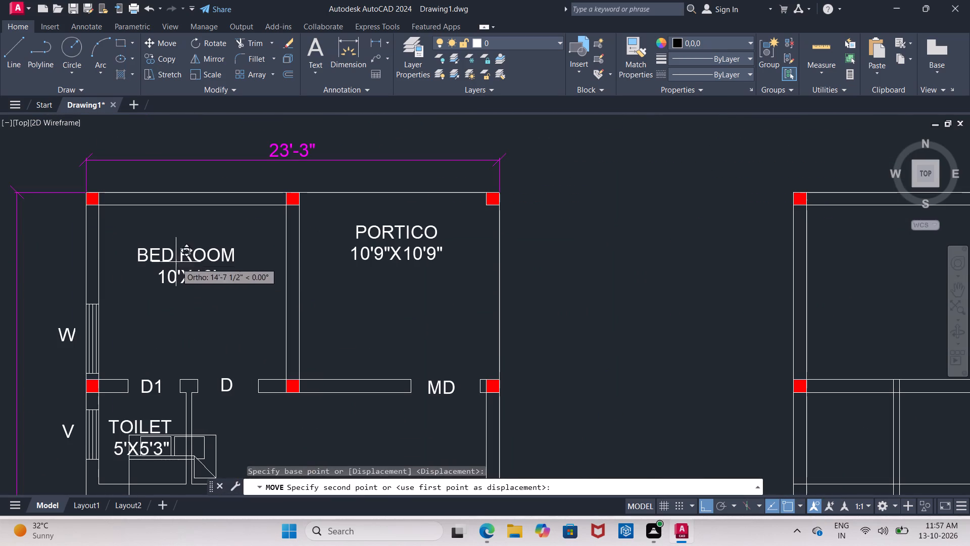
left_click(707, 508)
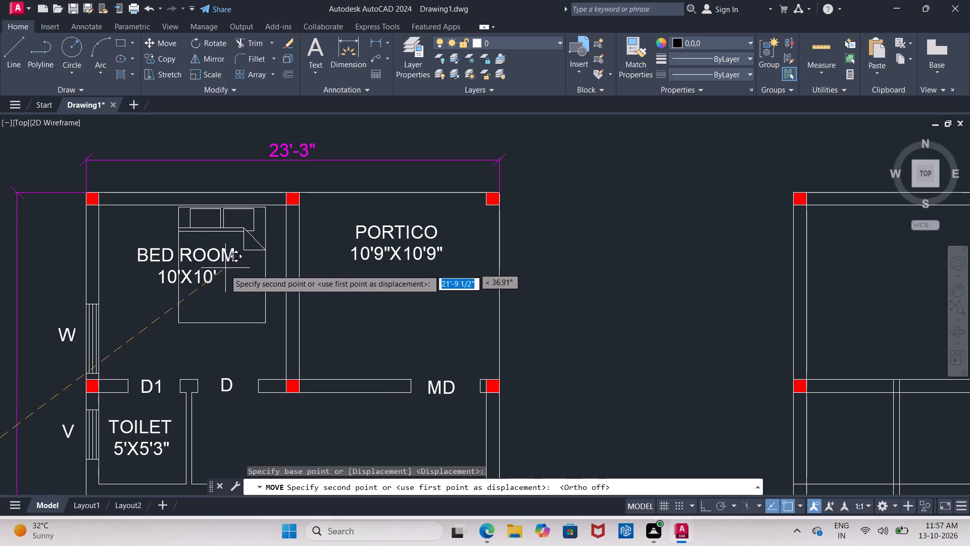
left_click(225, 271)
Rotate the bed 90° counterclockwise about its lower-left corner with Ortho on, so its headboard faces the window wall.
left_click(225, 213)
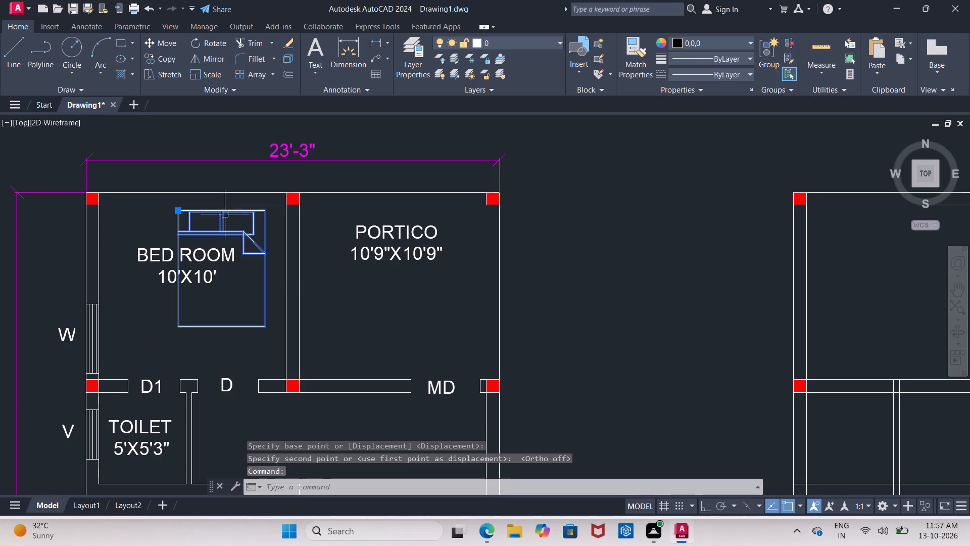
left_click(193, 37)
left_click(178, 322)
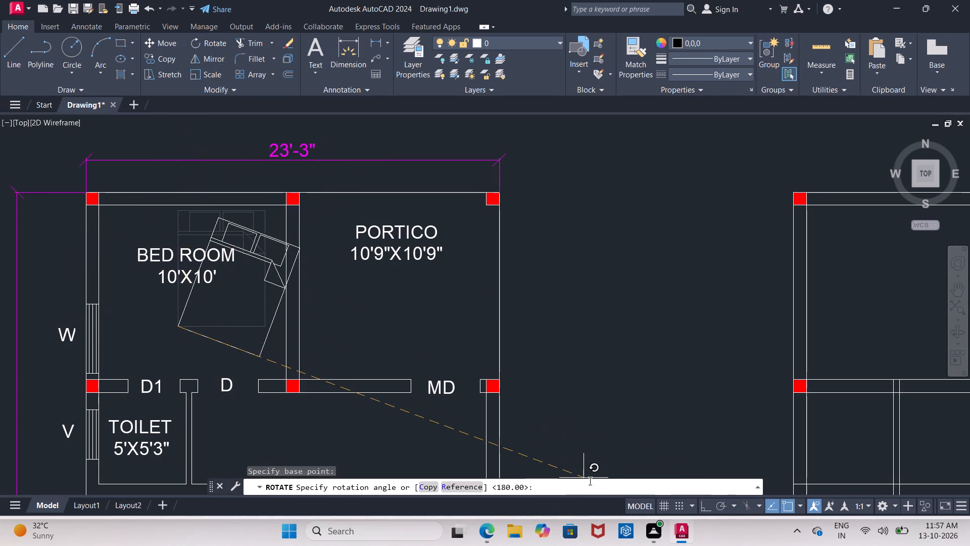
left_click(709, 507)
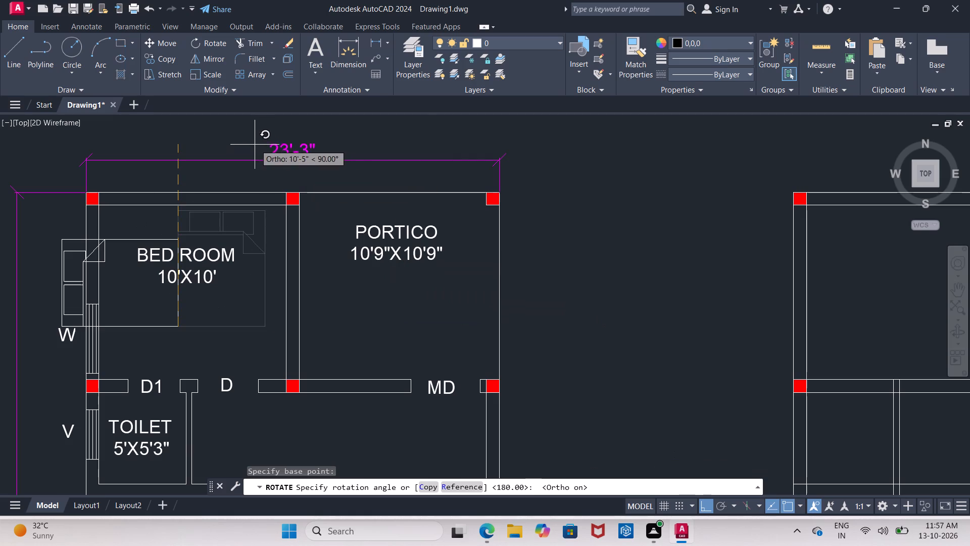
left_click(231, 123)
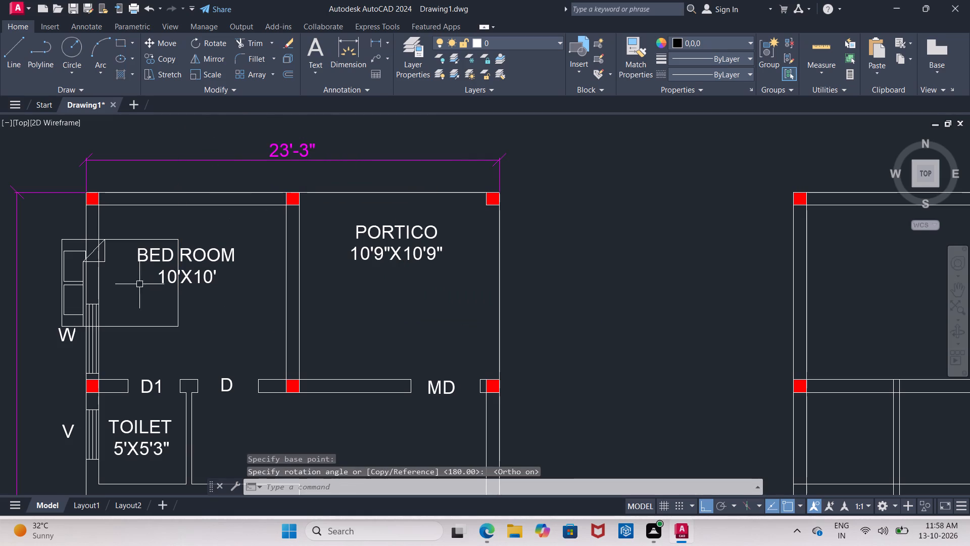
Move the rotated bed by its upper foot-end corner, with Ortho off, against the inner face of the upper bedroom's top wall.
left_click(137, 238)
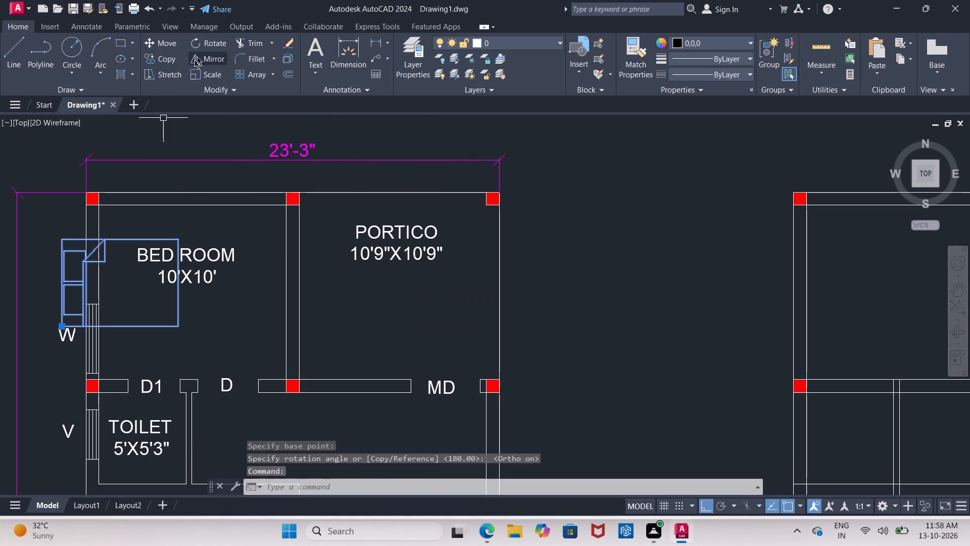
left_click(162, 45)
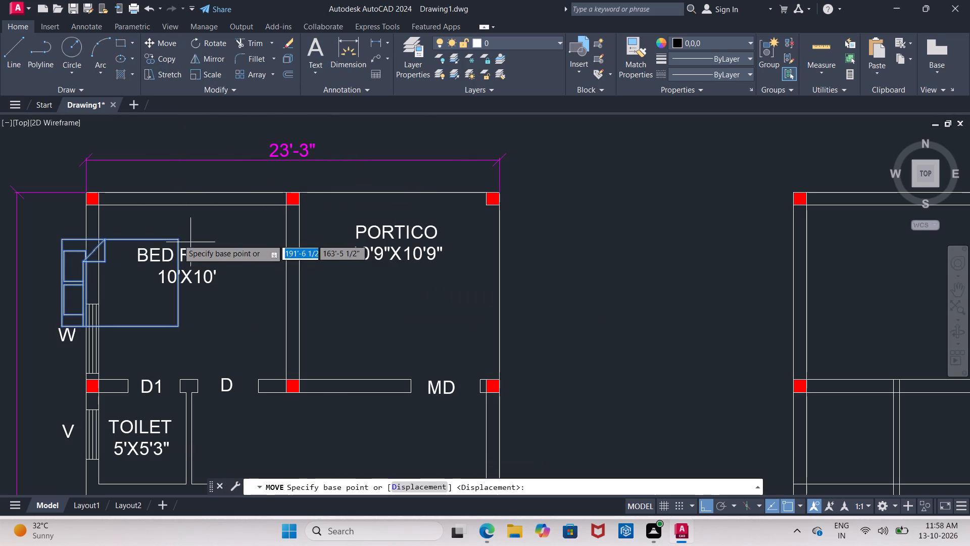
left_click(177, 239)
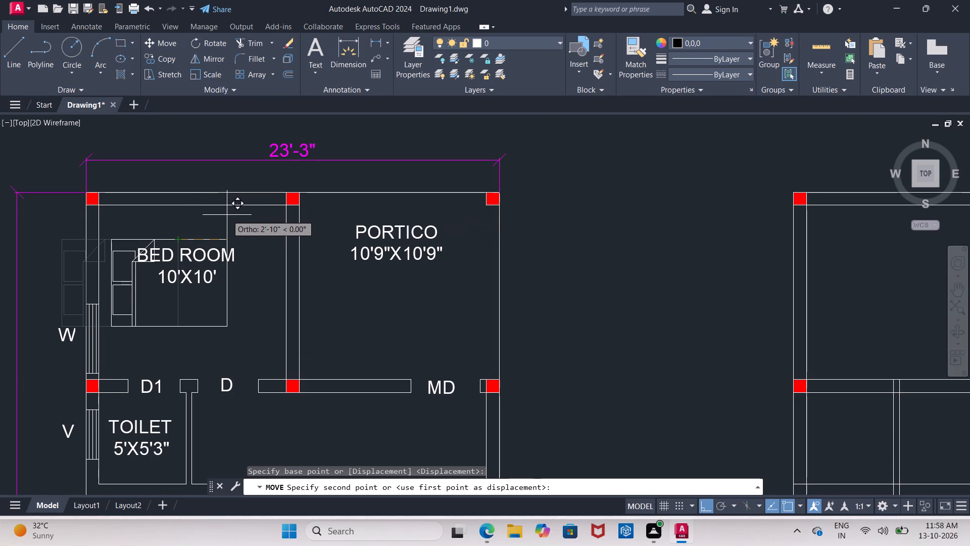
left_click(706, 508)
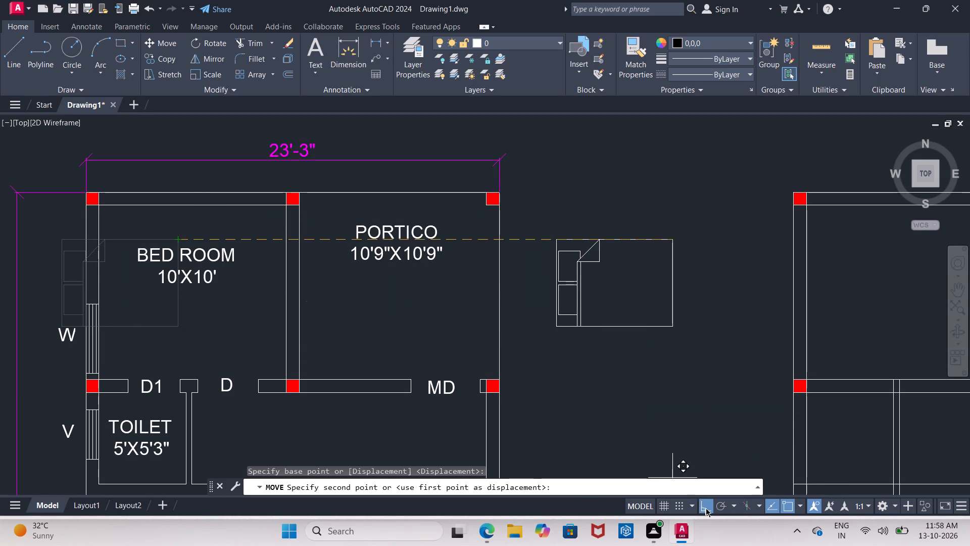
left_click(214, 205)
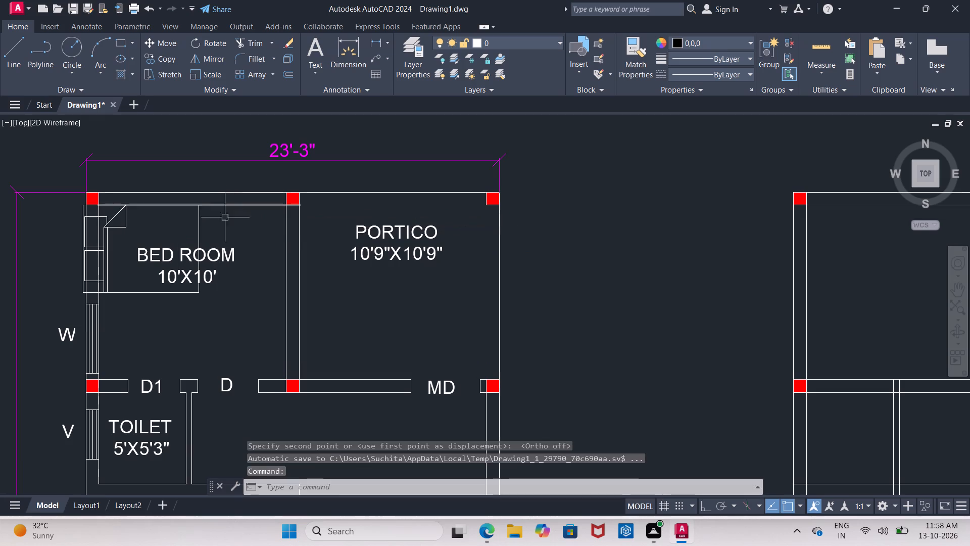
Shift the bed horizontally along the top wall so its headboard sits just inside the bedroom's outer window wall.
left_click(200, 228)
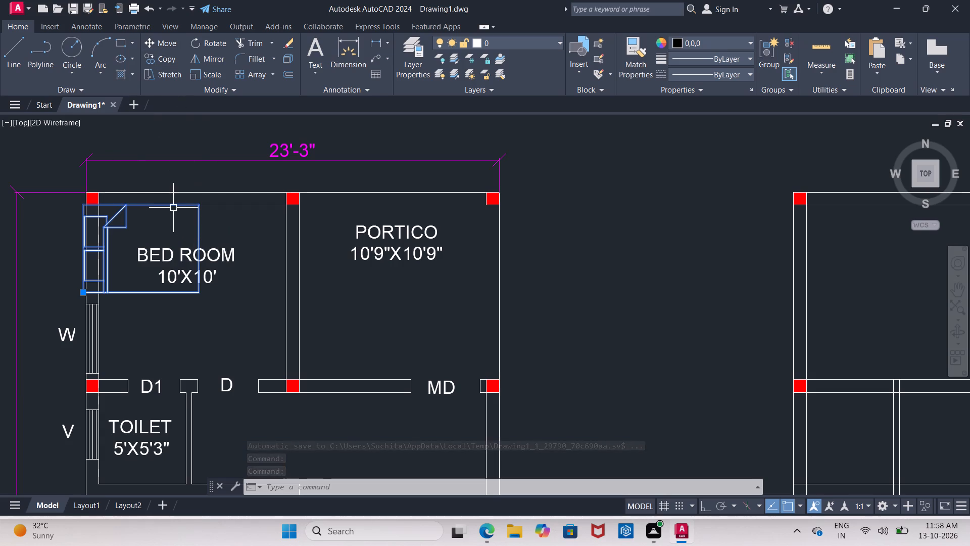
left_click(159, 44)
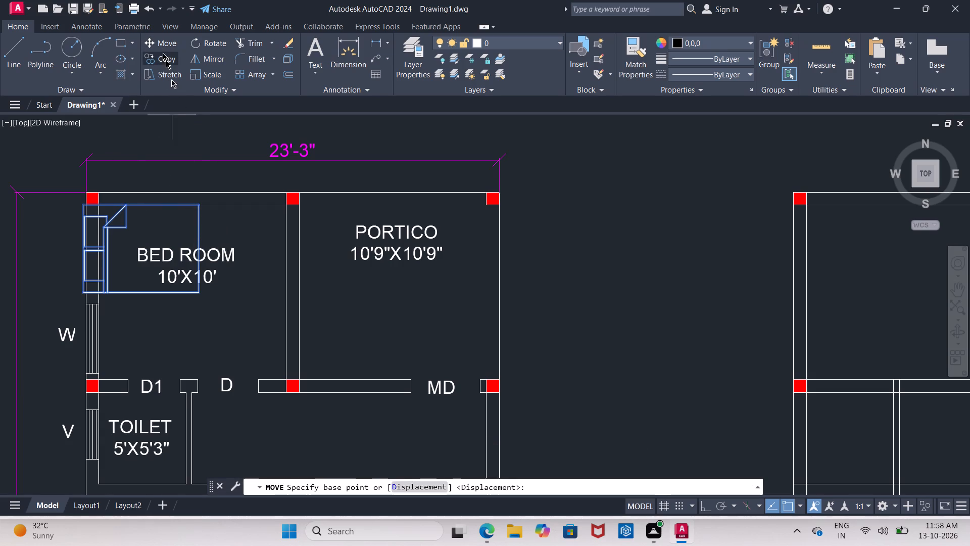
left_click(144, 205)
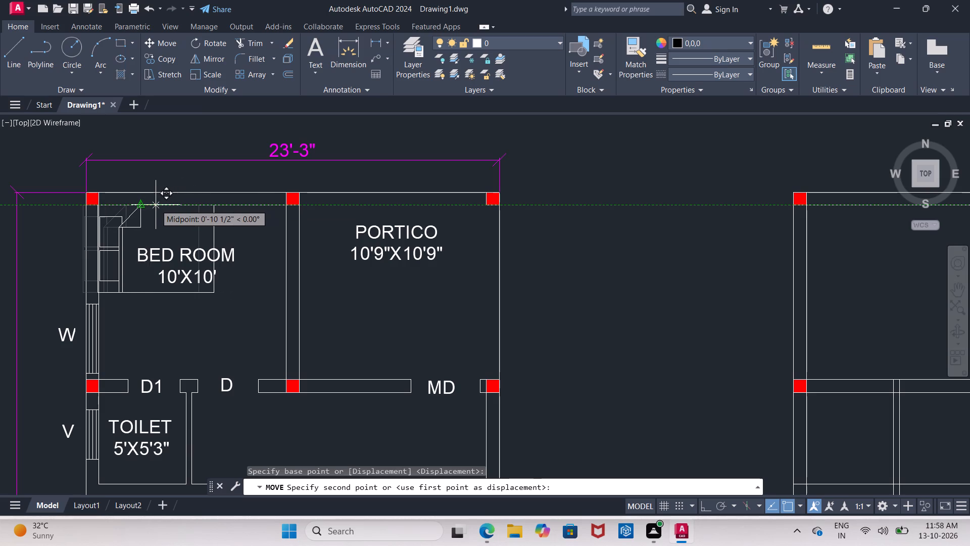
left_click(159, 205)
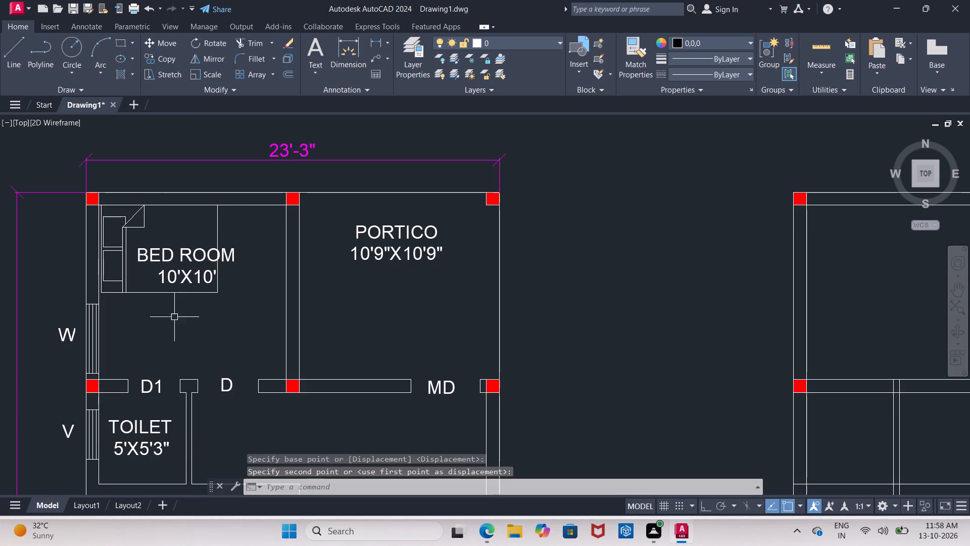
Move the upper bedroom's BED ROOM and 10'X10' labels into the clear space below the bed.
scroll(198, 289, "down", 1)
middle_click_drag(218, 326, 219, 325)
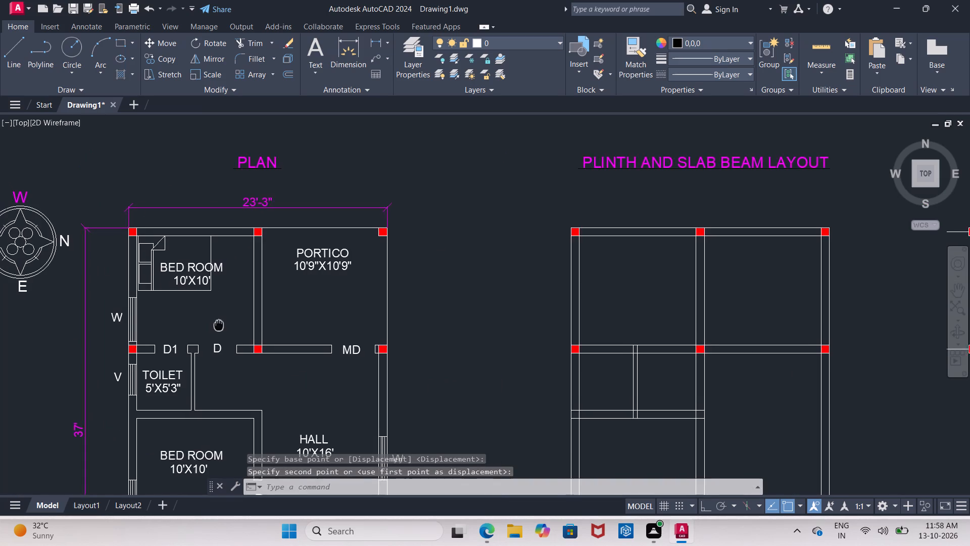
middle_click_drag(219, 325, 217, 314)
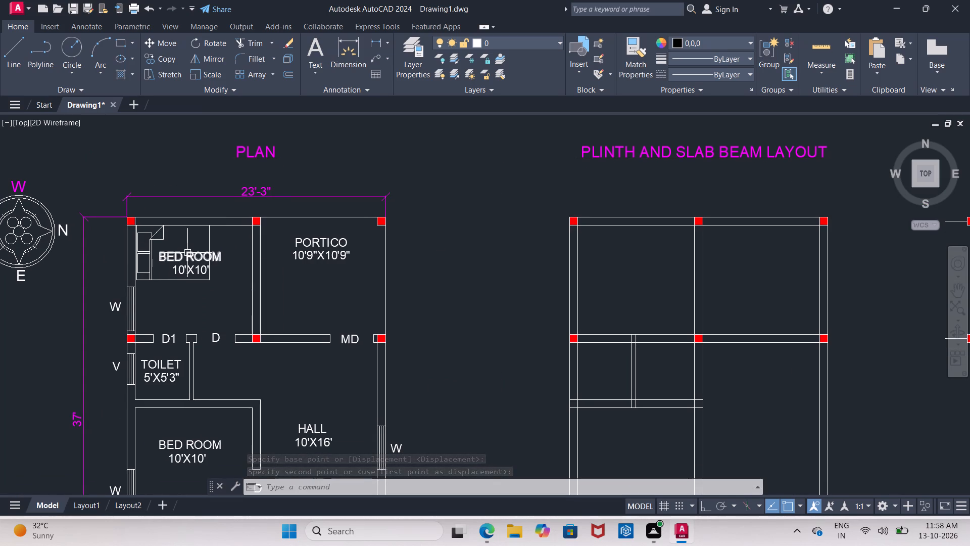
left_click(191, 251)
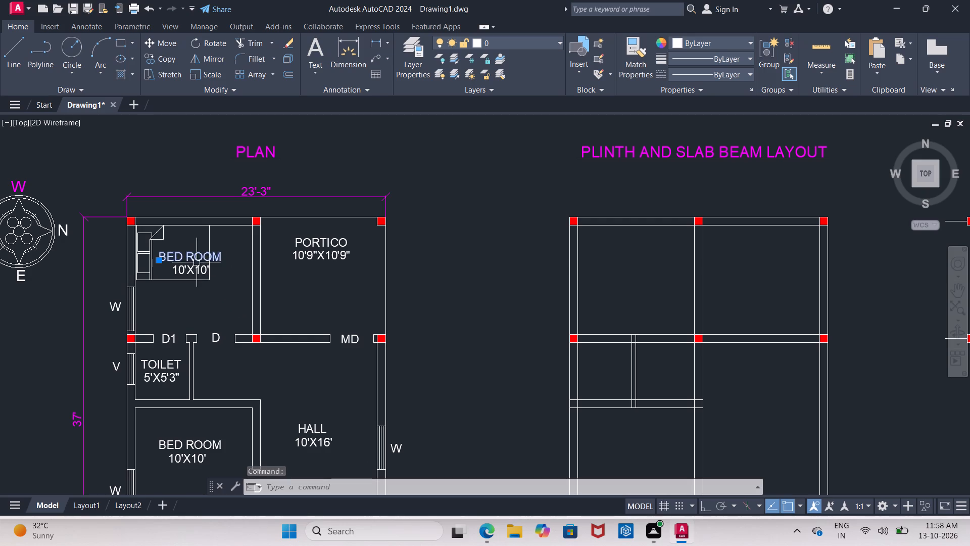
left_click(197, 272)
left_click(159, 45)
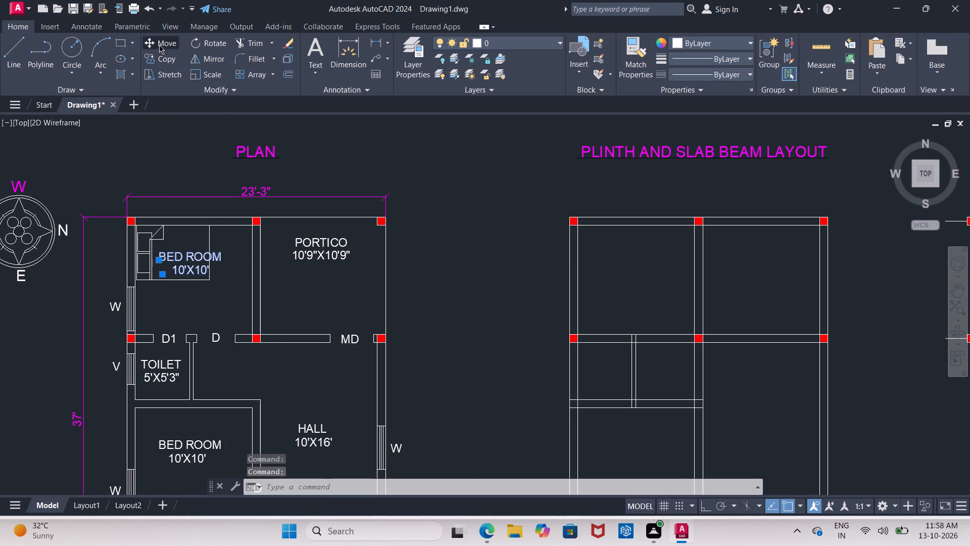
left_click(182, 259)
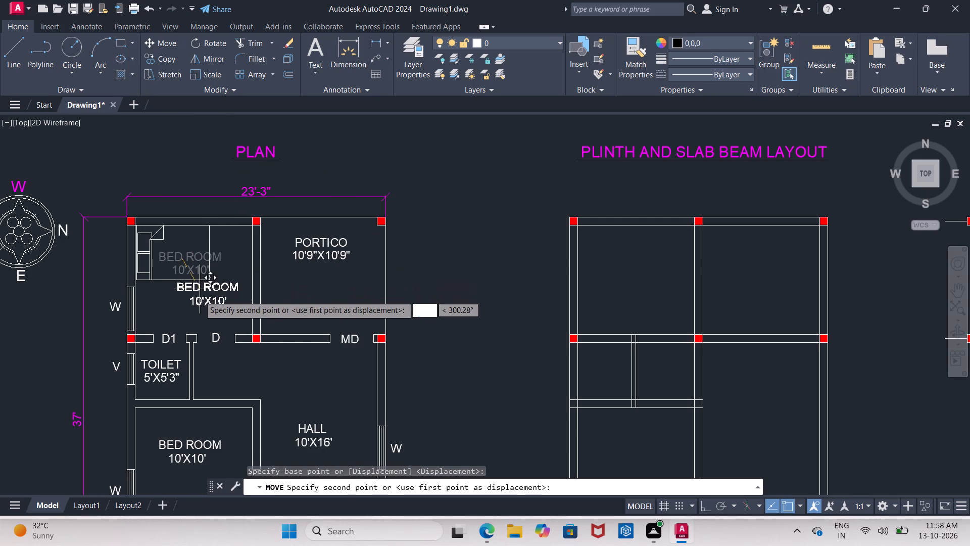
left_click(193, 292)
Rotate the toilet block 90° counterclockwise about its tank's upper-right corner with Ortho on, so the bowl faces right.
middle_click_drag(229, 293, 181, 259)
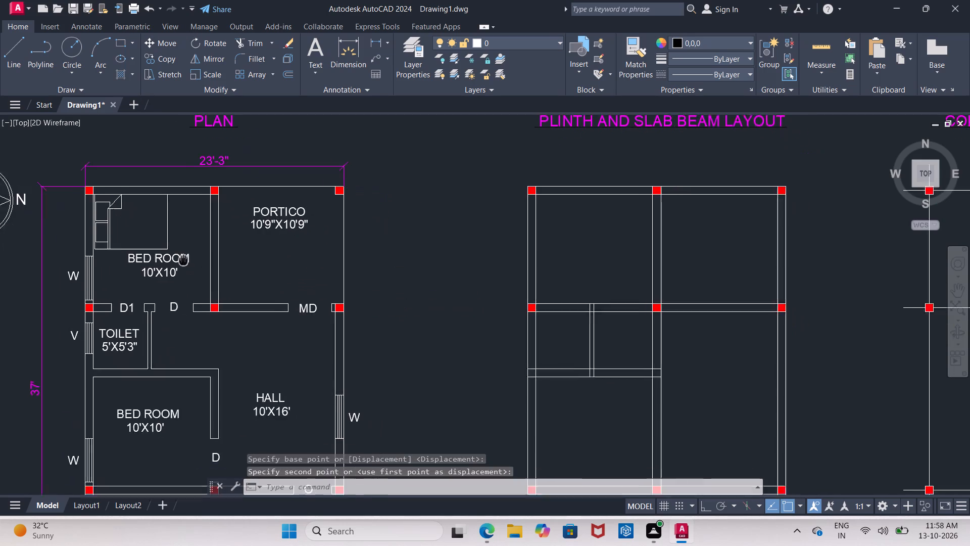
middle_click_drag(181, 259, 198, 247)
middle_click_drag(186, 298, 215, 252)
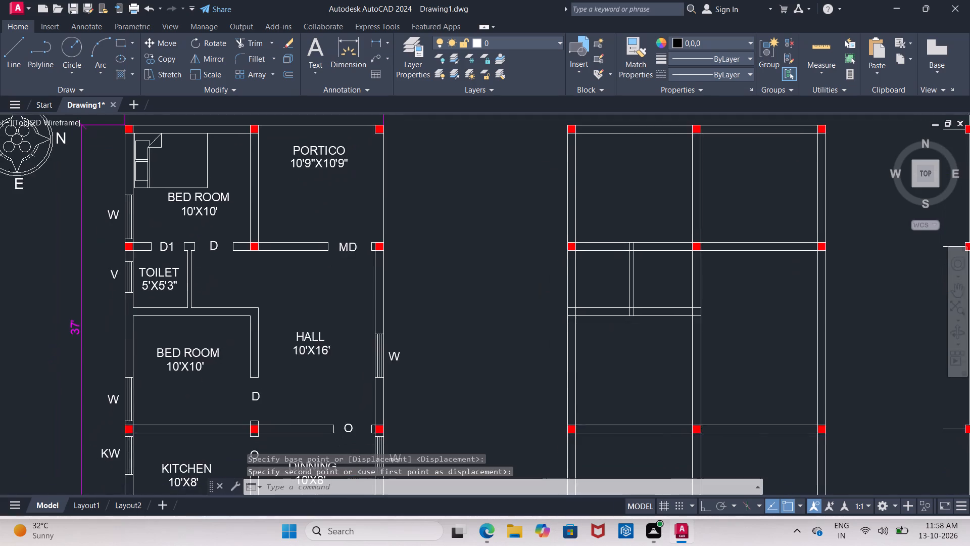
scroll(202, 264, "down", 2)
scroll(104, 316, "up", 2)
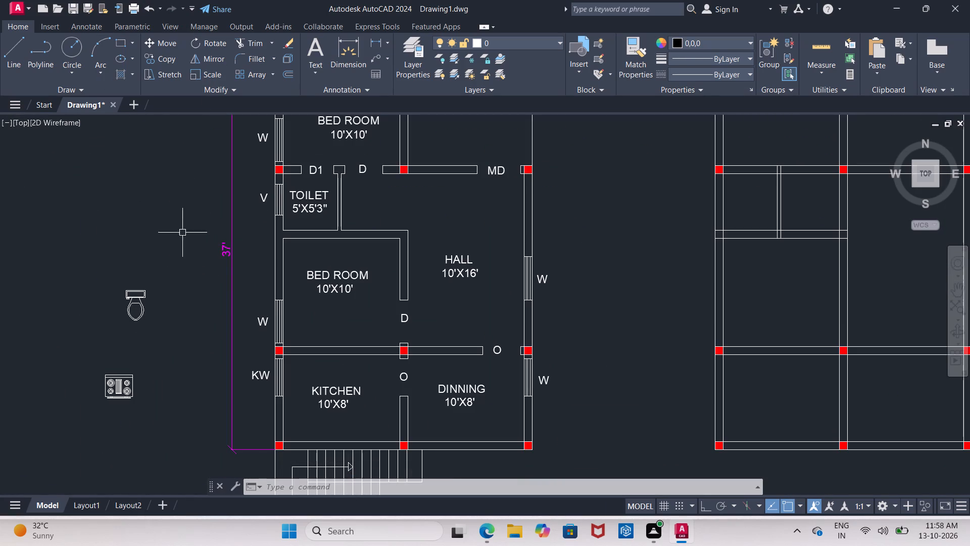
left_click(148, 295)
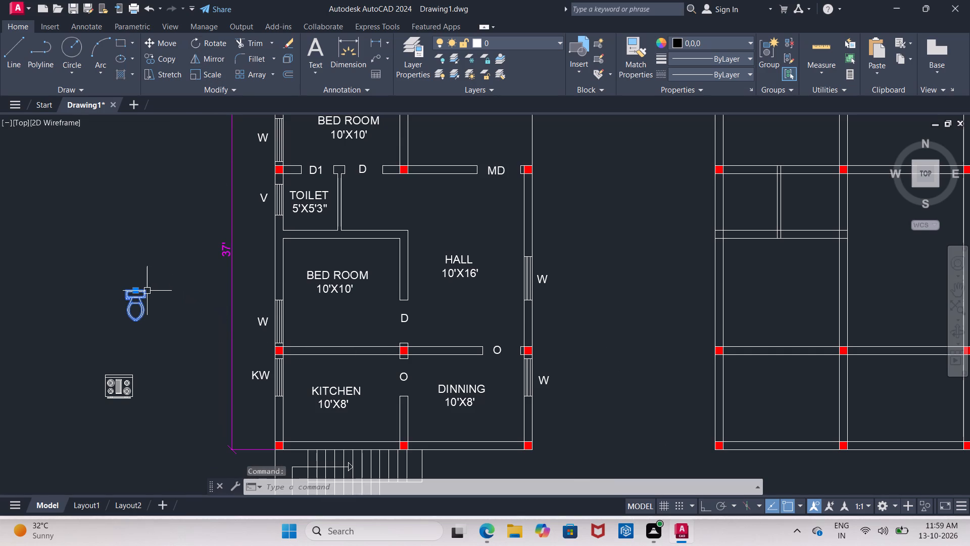
left_click(199, 42)
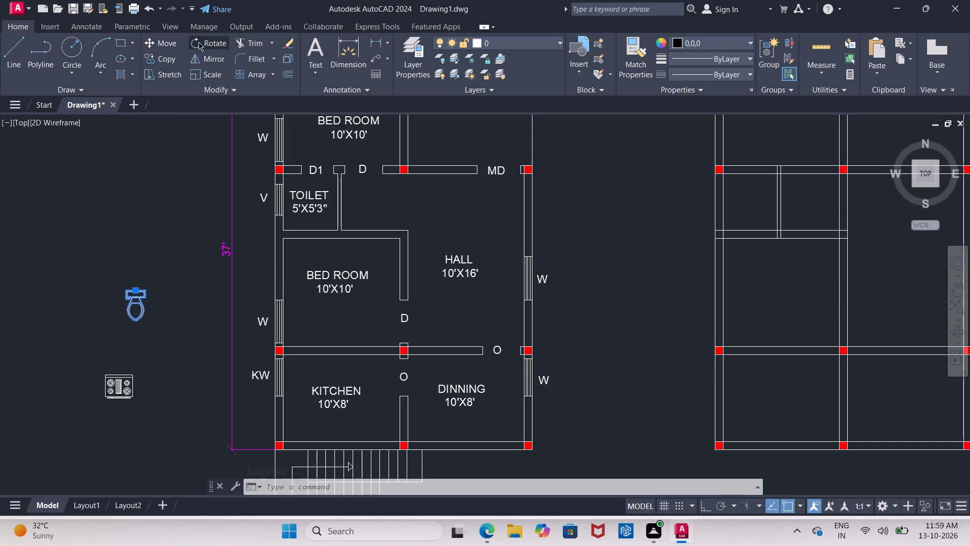
left_click(708, 512)
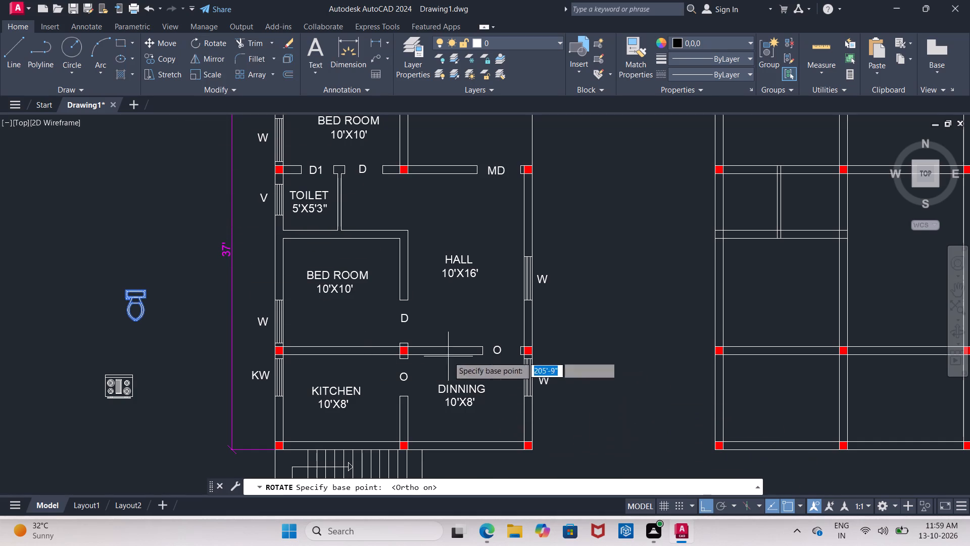
left_click(143, 288)
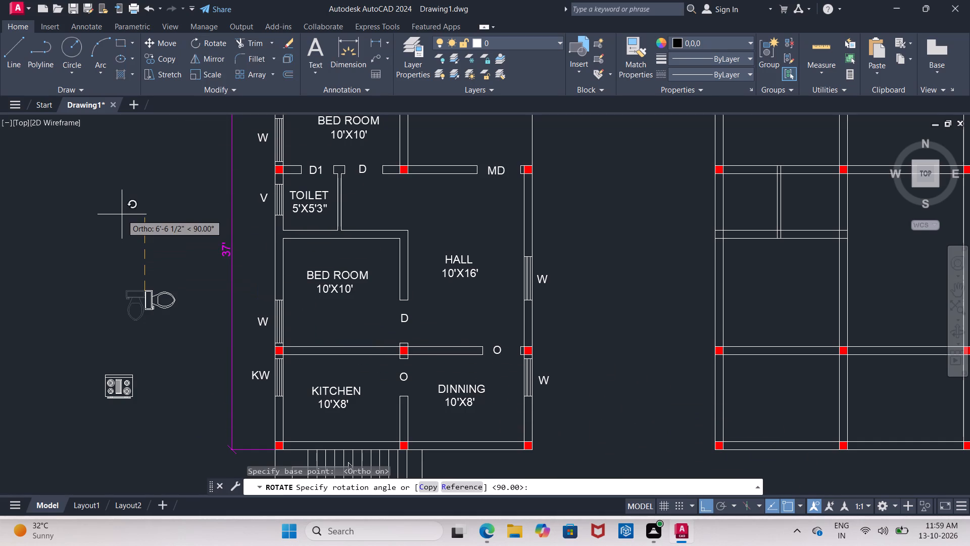
left_click(125, 213)
Move the rotated toilet by the back of its tank, with Ortho off, to the TOILET room's lower-left inner corner.
left_click(136, 266)
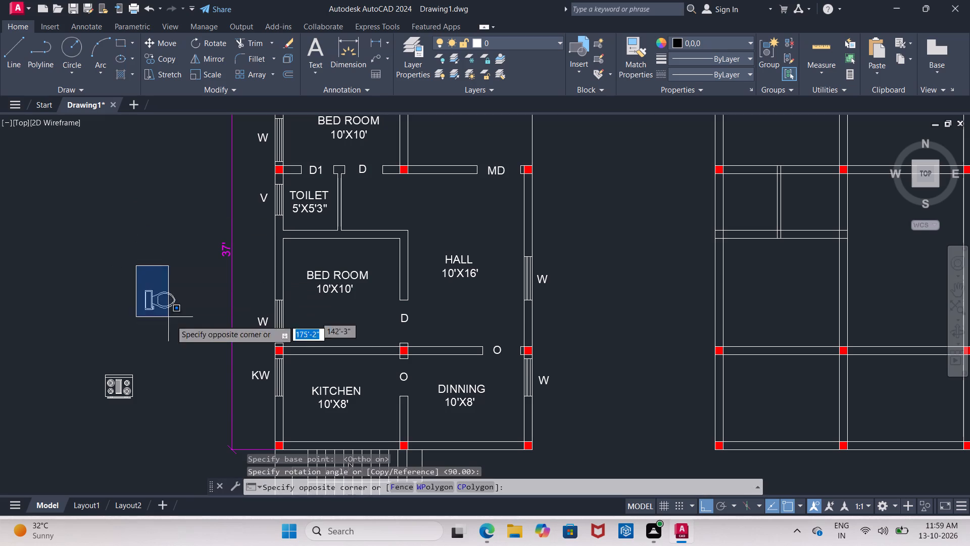
left_click(207, 356)
left_click(155, 49)
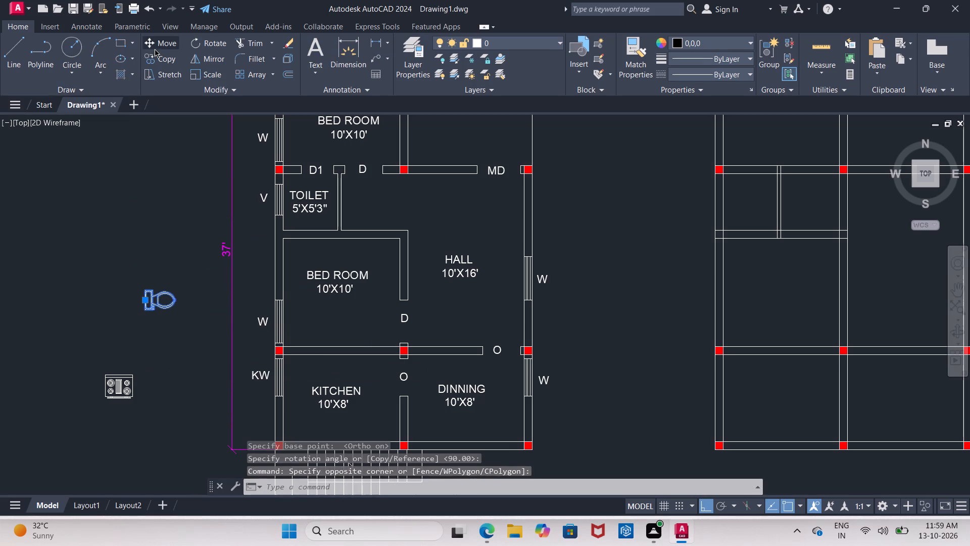
left_click(145, 302)
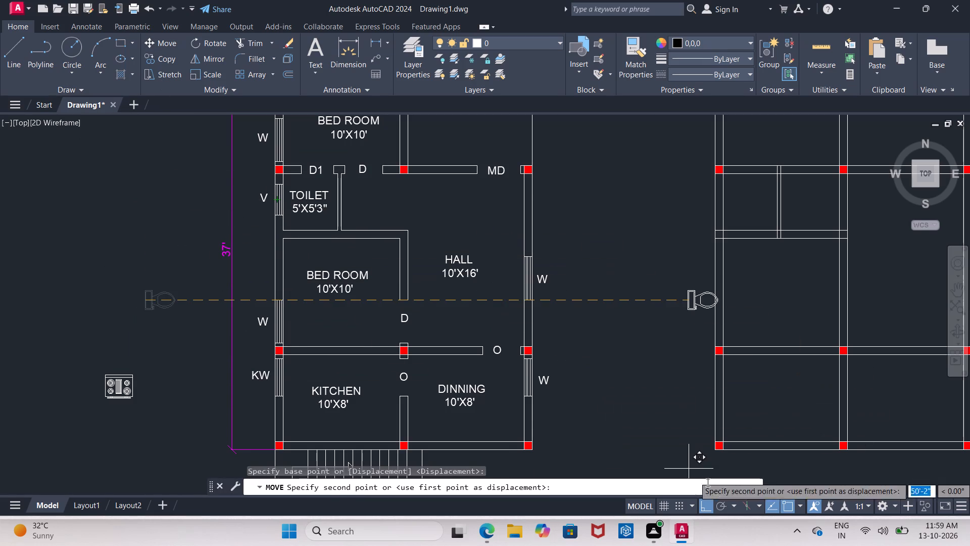
left_click(710, 507)
scroll(286, 189, "up", 4)
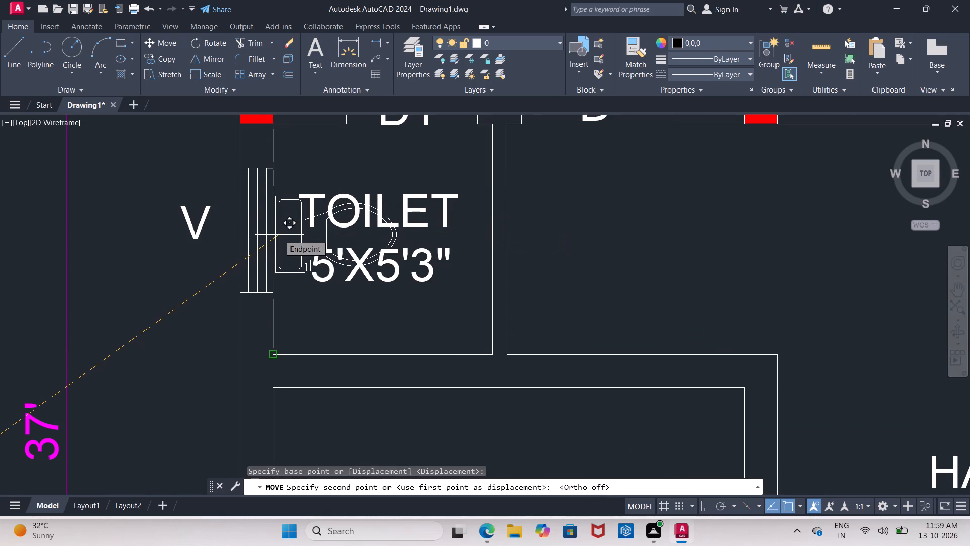
left_click(279, 235)
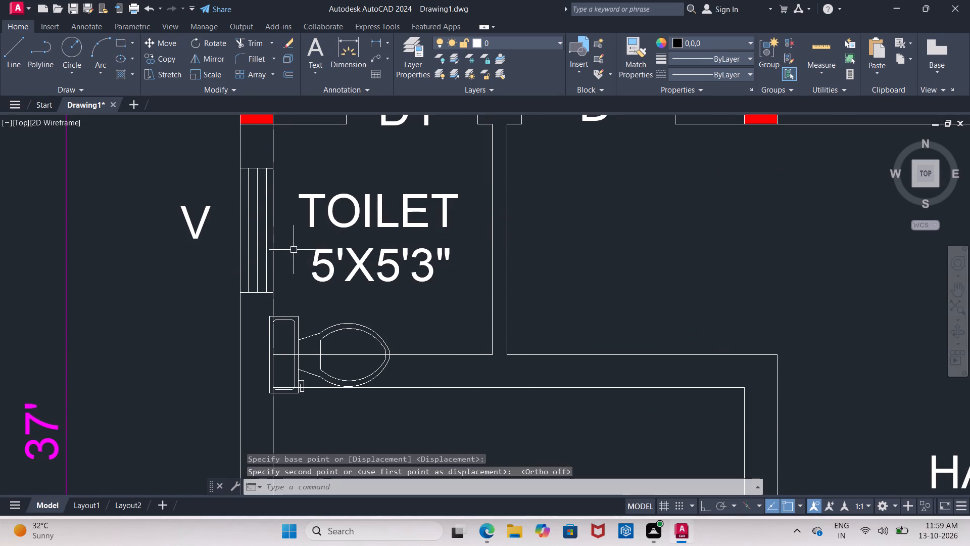
Move the toilet up within the TOILET room so its tank sits just inside the ventilator marked V.
left_click(291, 314)
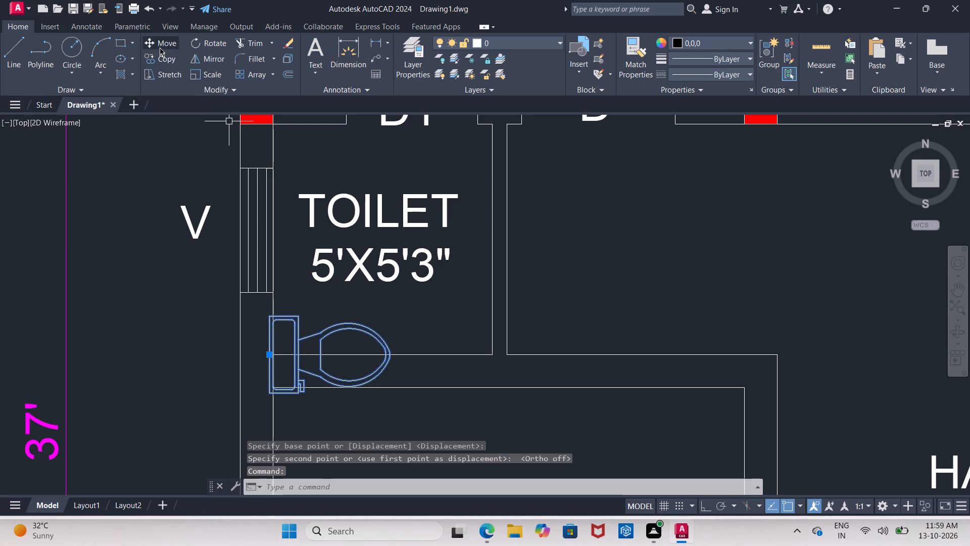
left_click(162, 46)
left_click(360, 351)
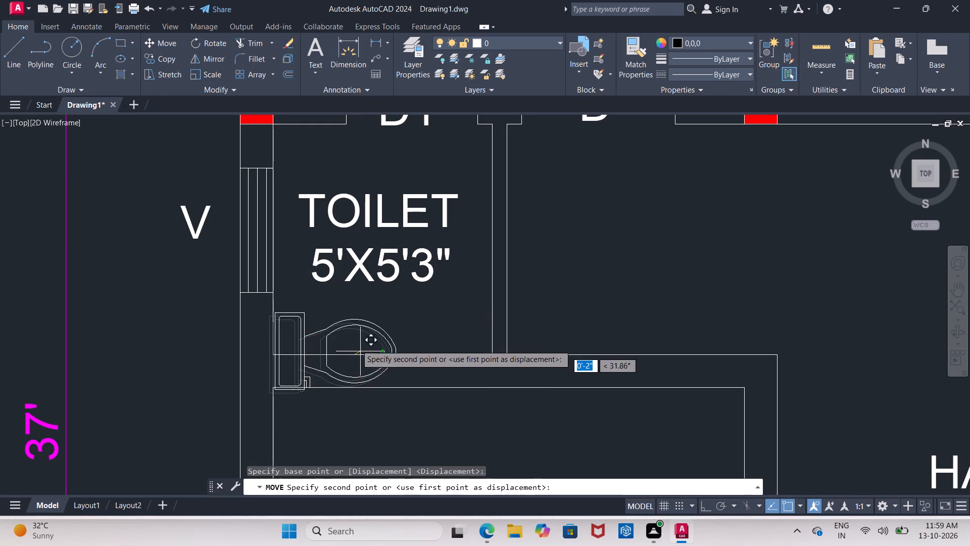
left_click(361, 232)
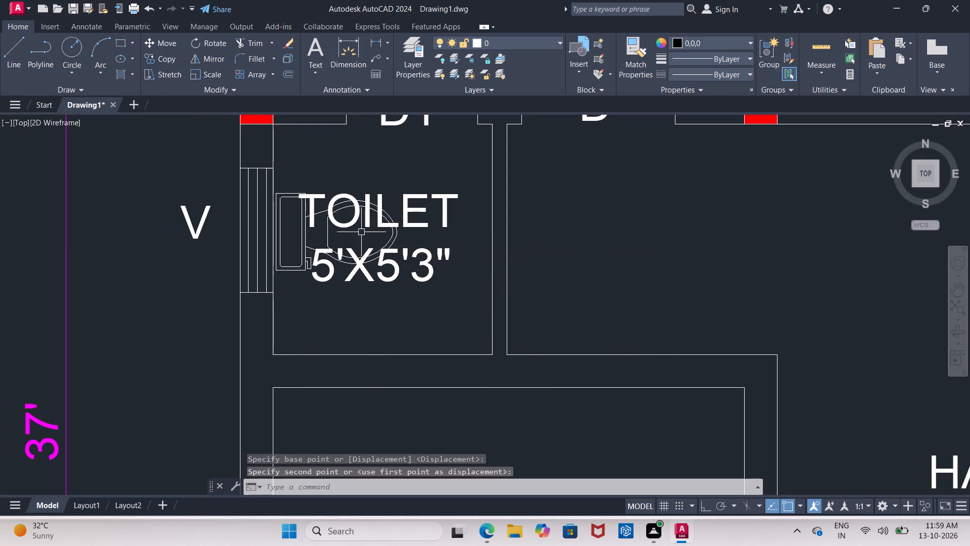
Copy the upper bedroom's bed about 17' straight down into the lower bedroom, close to its top and window walls.
scroll(370, 240, "down", 3)
middle_click_drag(396, 310, 250, 234)
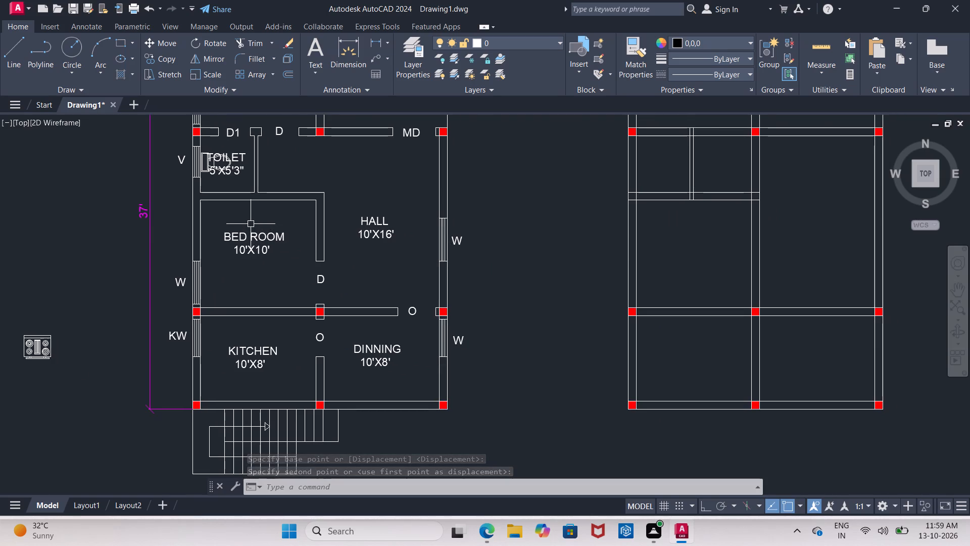
middle_click_drag(251, 225, 252, 292)
middle_click_drag(246, 190, 246, 192)
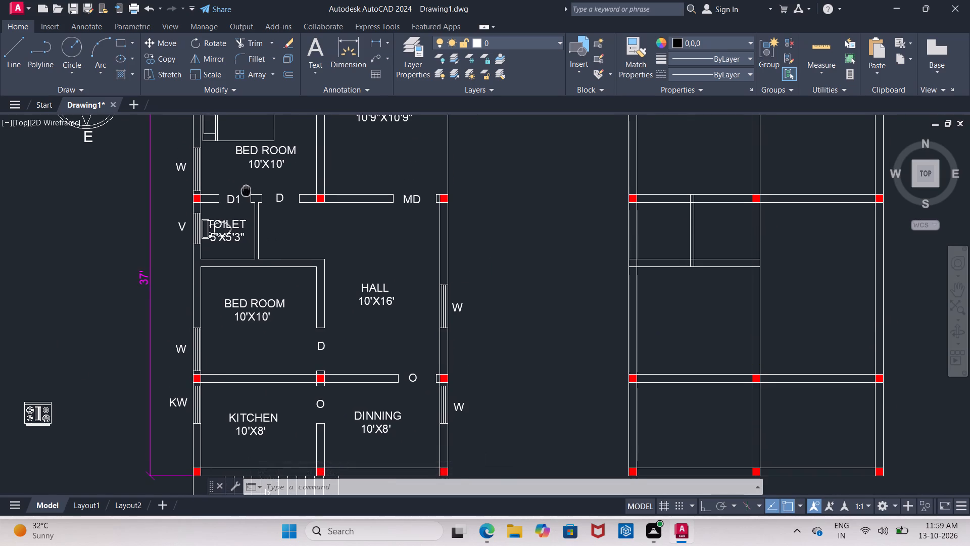
middle_click_drag(246, 192, 246, 203)
middle_click_drag(244, 196, 243, 241)
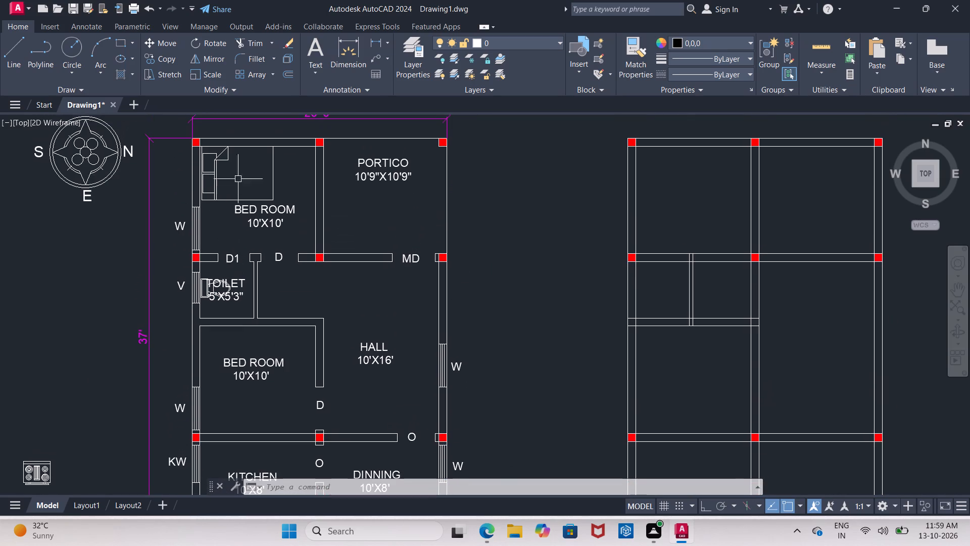
left_click(274, 168)
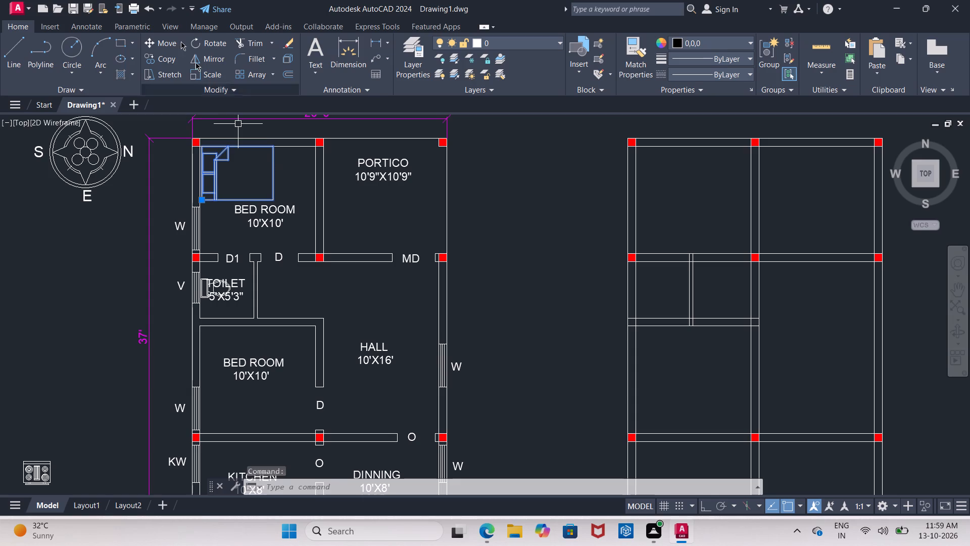
left_click(170, 60)
left_click(236, 160)
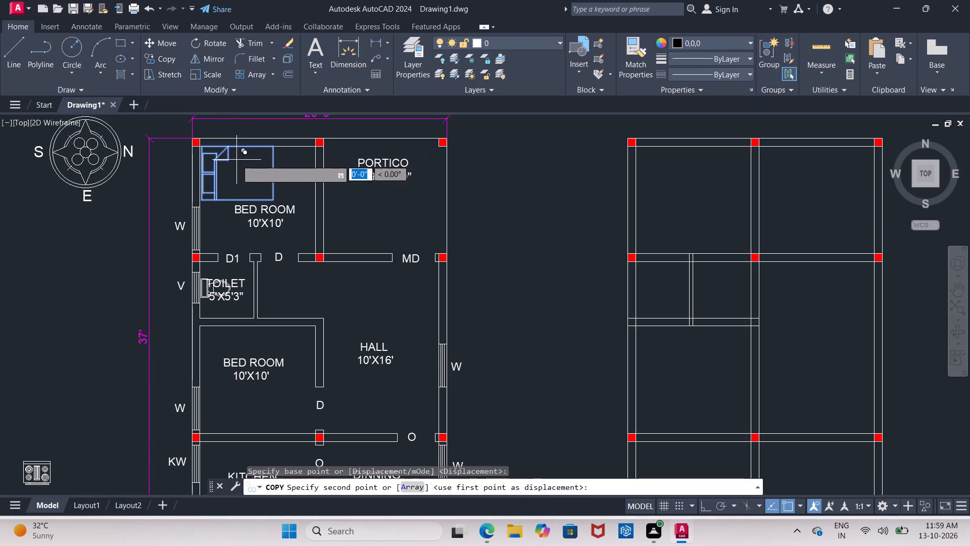
middle_click_drag(231, 132, 257, 14)
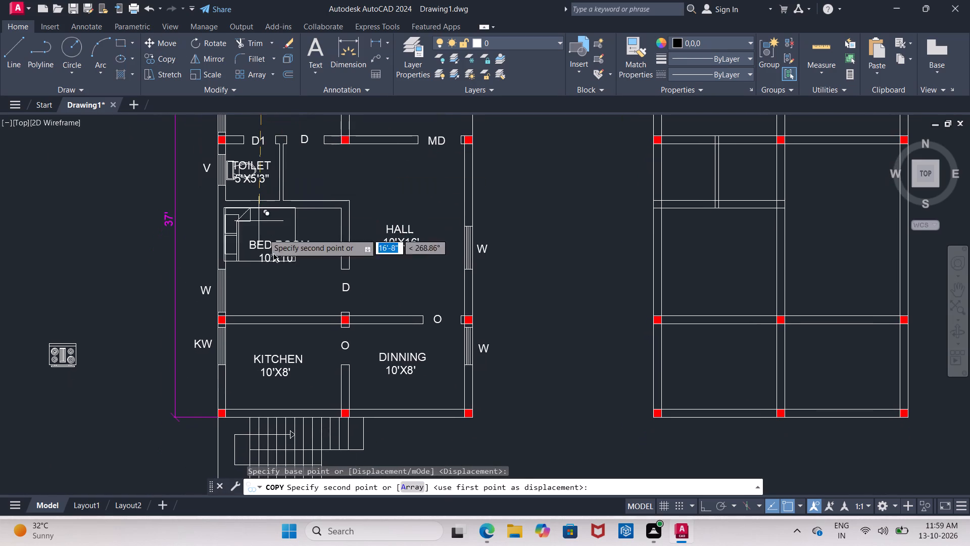
scroll(269, 258, "up", 1)
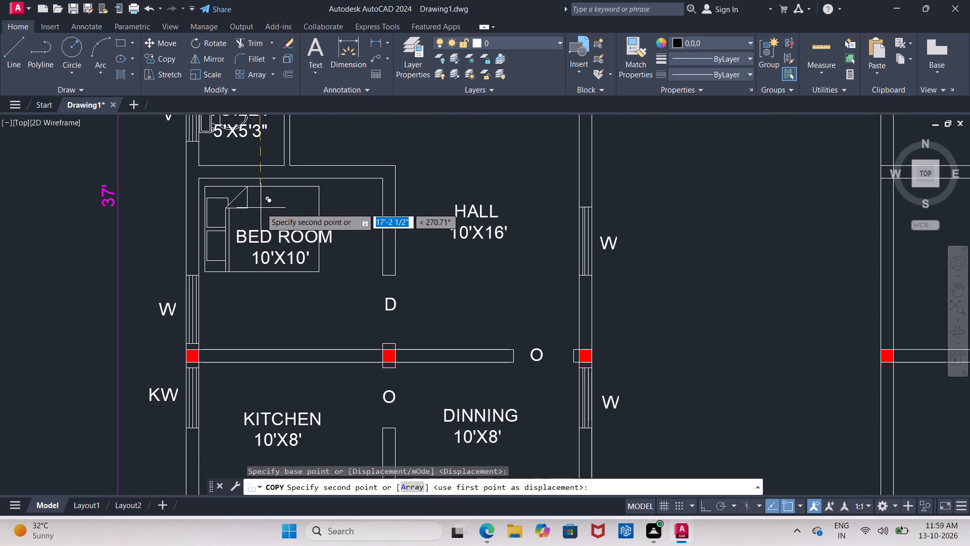
left_click(259, 203)
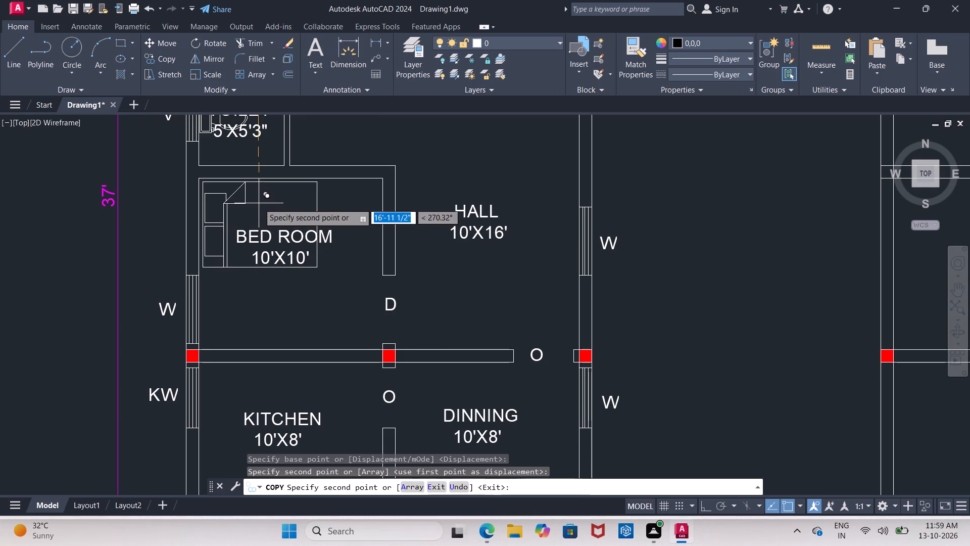
scroll(307, 231, "down", 2)
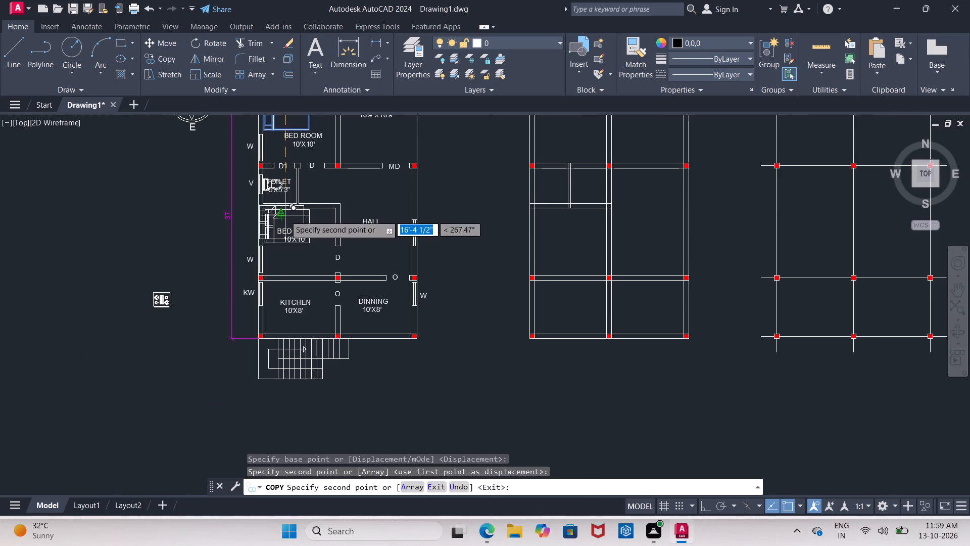
key("Escape")
Offset the inner faces of the kitchen's window wall and bottom wall 3' into the kitchen.
scroll(280, 279, "up", 3)
middle_click_drag(260, 249, 244, 127)
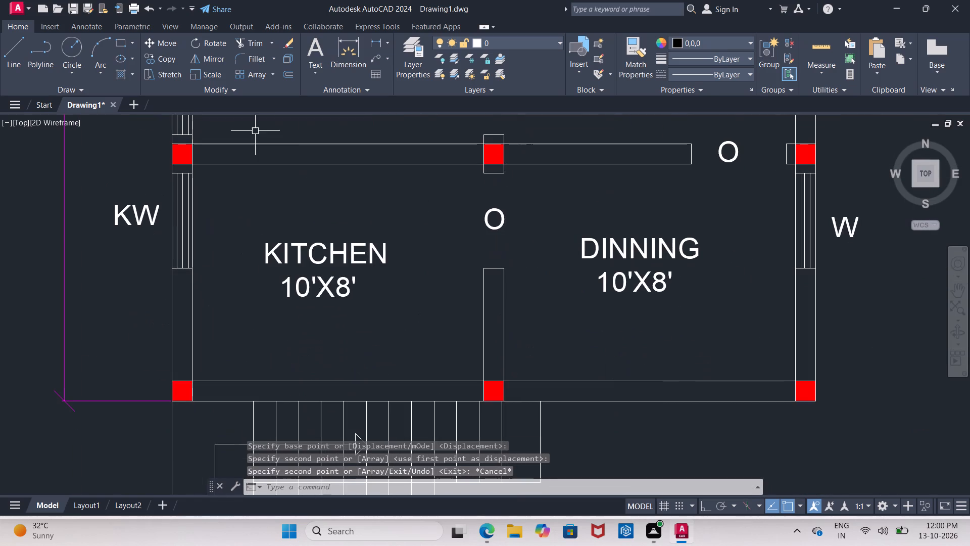
key("o")
key("Return")
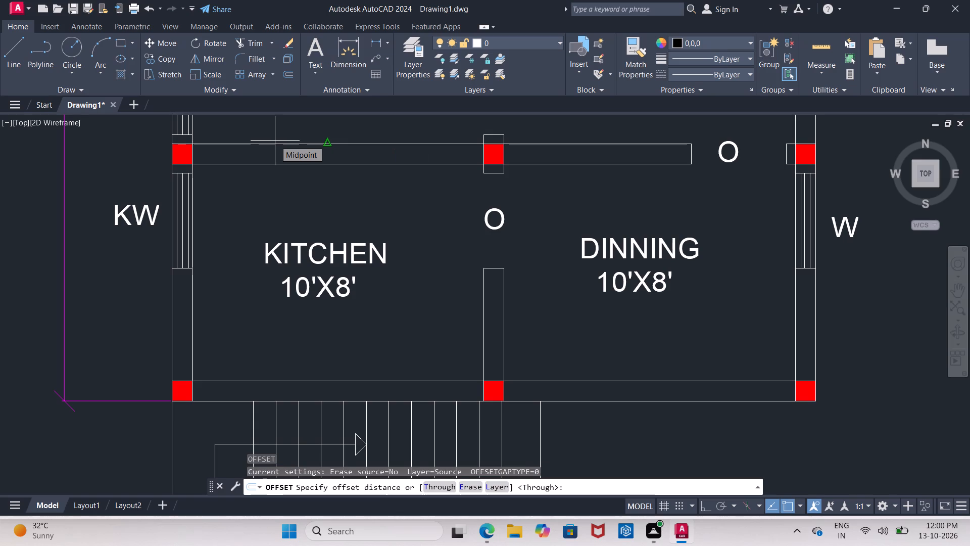
type("3'")
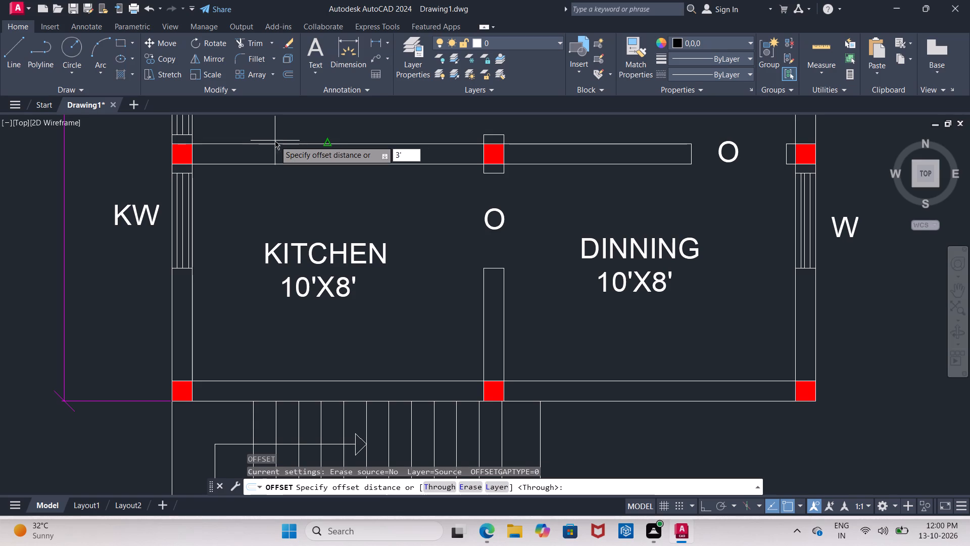
key("Return")
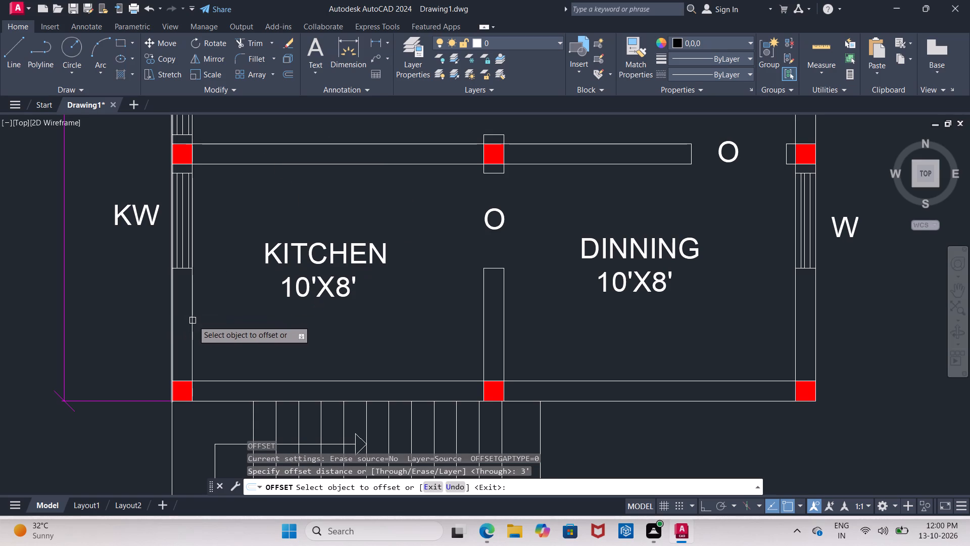
left_click(193, 321)
left_click(242, 312)
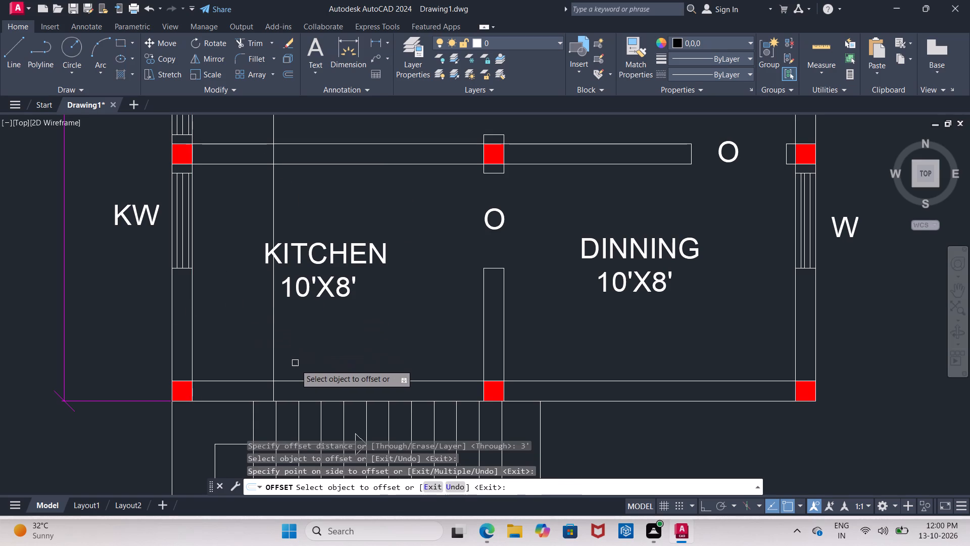
left_click(298, 384)
left_click(298, 366)
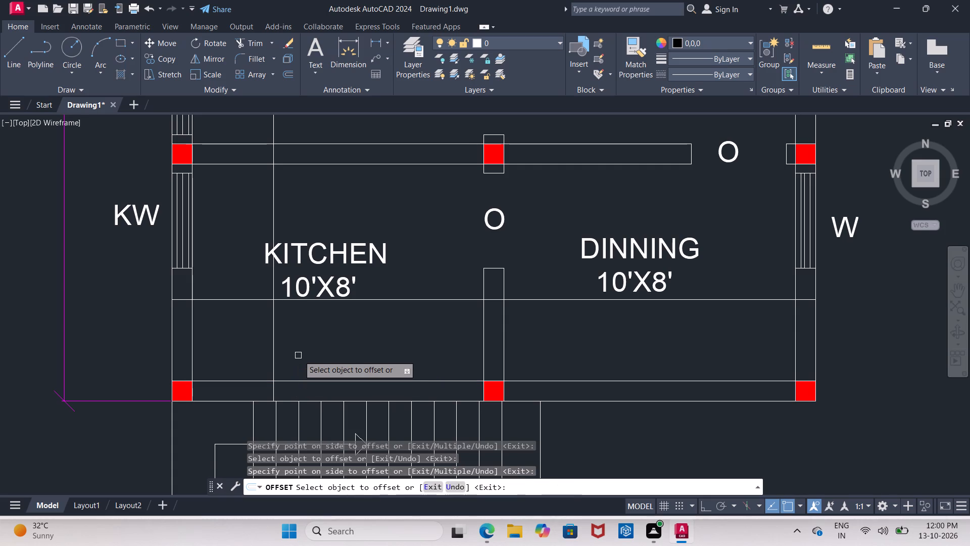
key("Escape")
Trim the two offset lines into an L-shaped counter edge inside the kitchen, cutting them back at the surrounding walls and in the dining room.
type("TR")
left_click(344, 387)
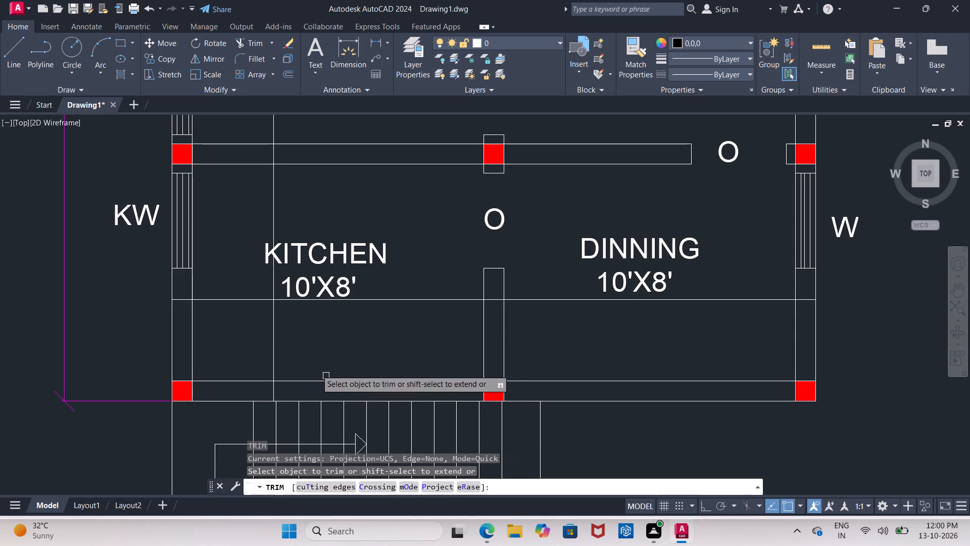
left_click(240, 302)
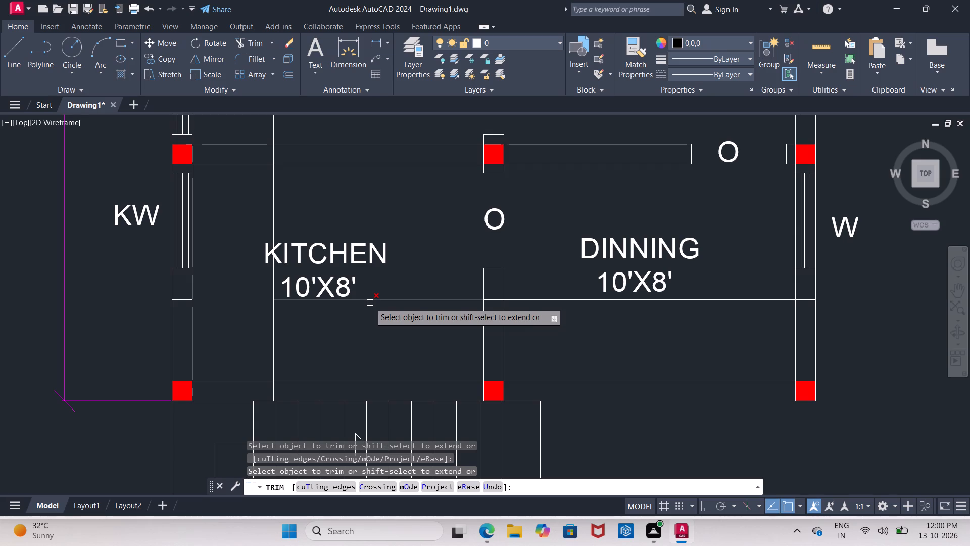
left_click(494, 299)
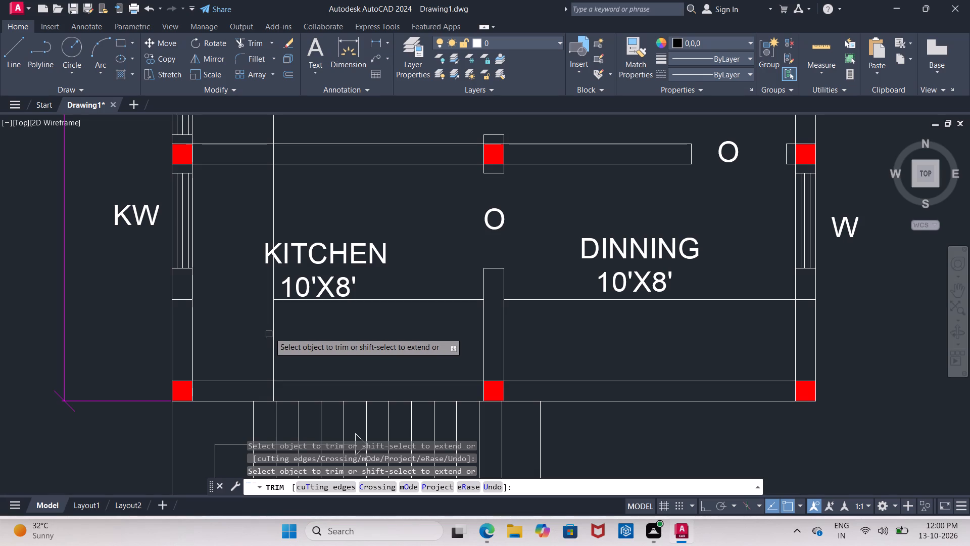
left_click(273, 327)
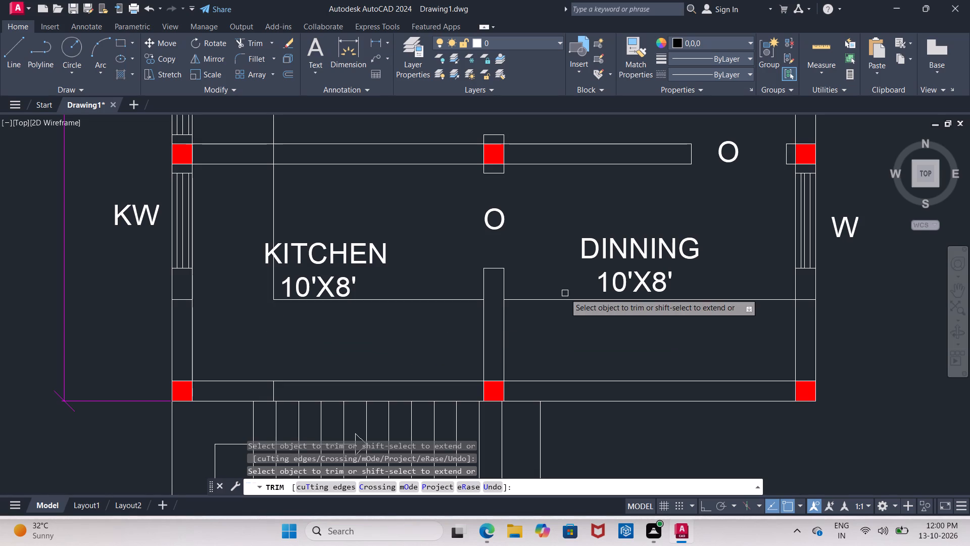
left_click(567, 299)
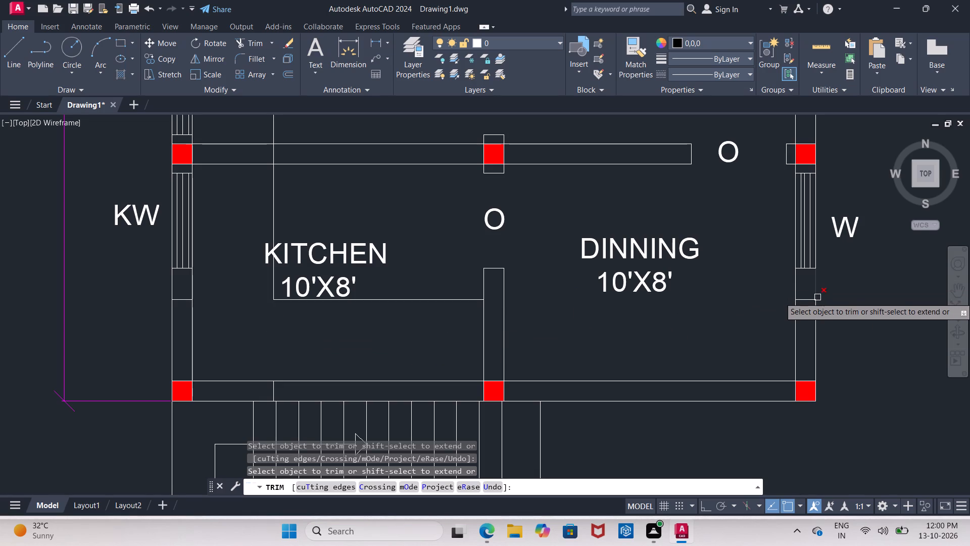
left_click(807, 299)
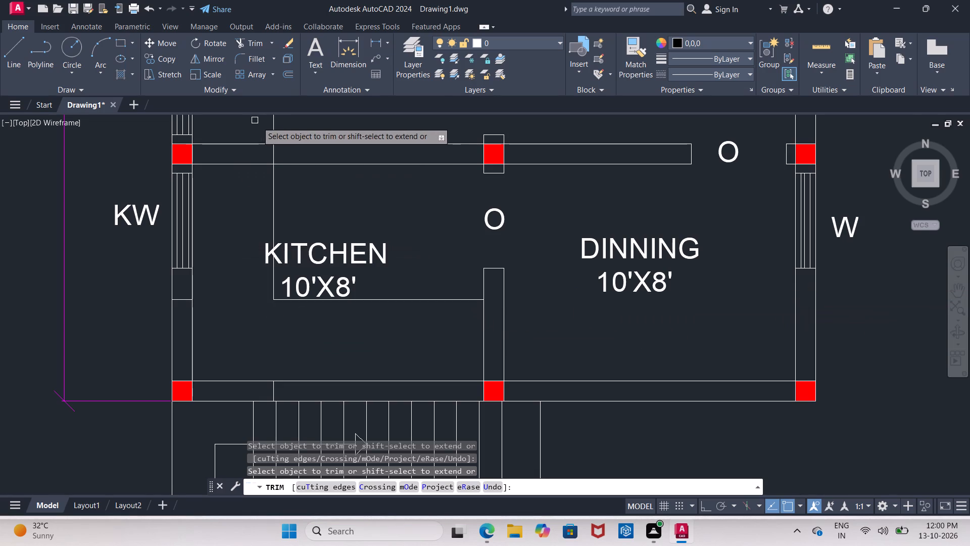
scroll(271, 134, "down", 2)
middle_click_drag(273, 152, 254, 251)
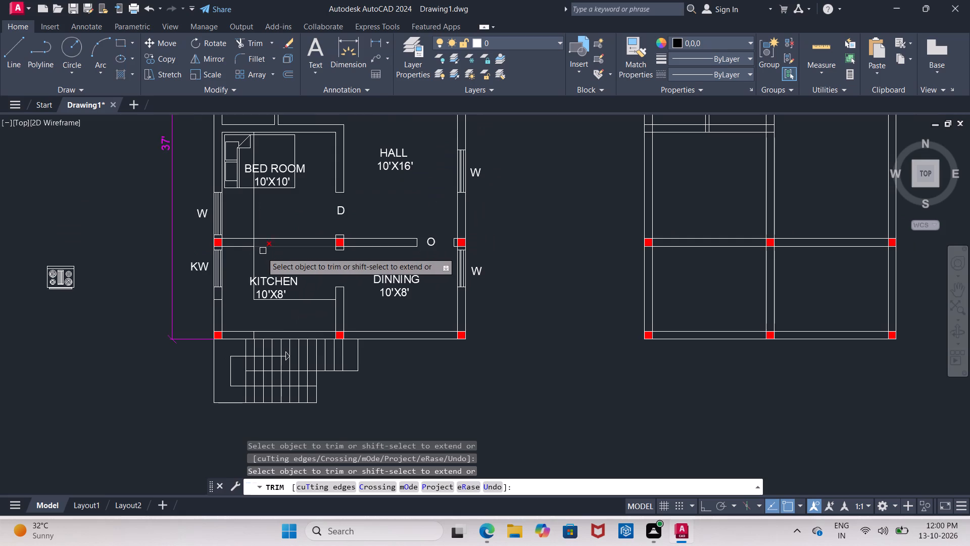
scroll(253, 254, "up", 2)
left_click(254, 229)
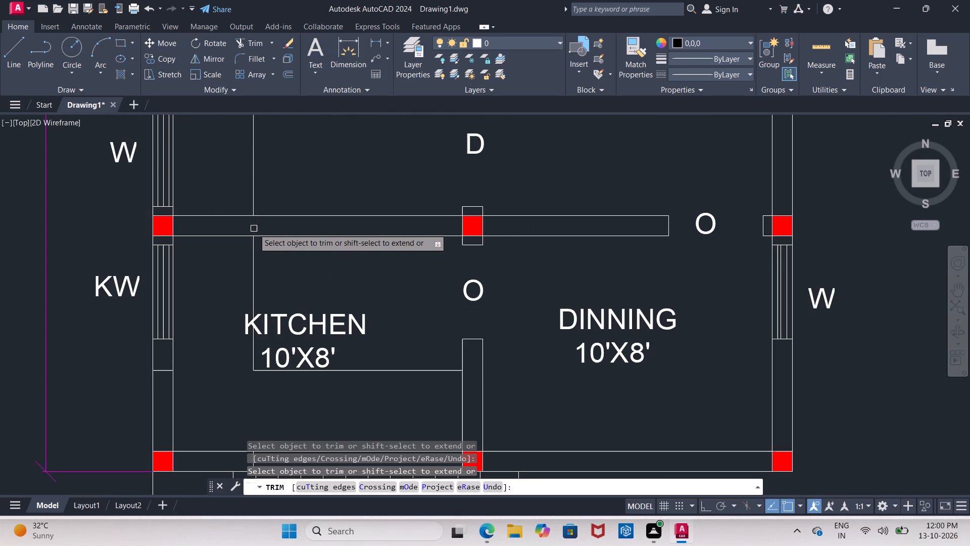
key("Escape")
Delete the leftover vertical offset line in the lower bedroom and the short stub across the kitchen's window wall.
left_click(254, 195)
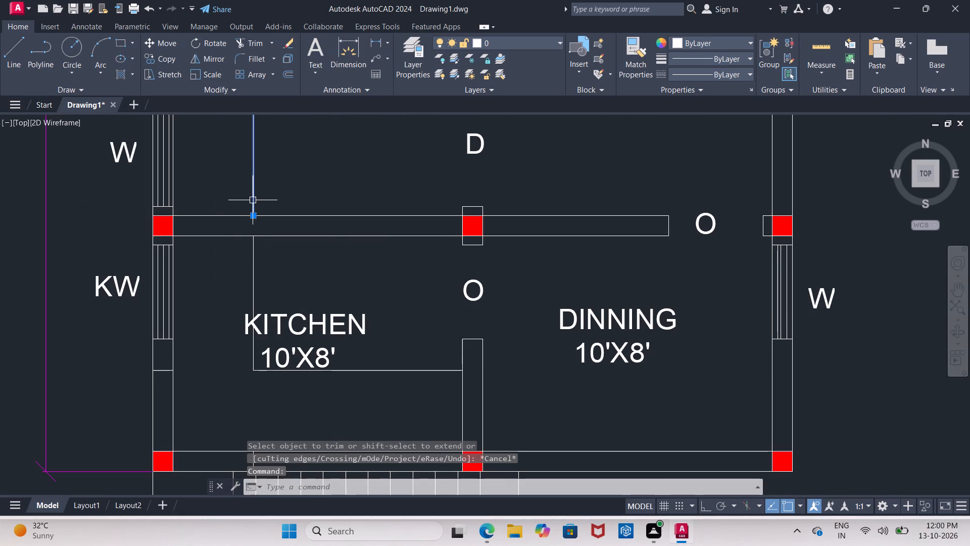
key("Delete")
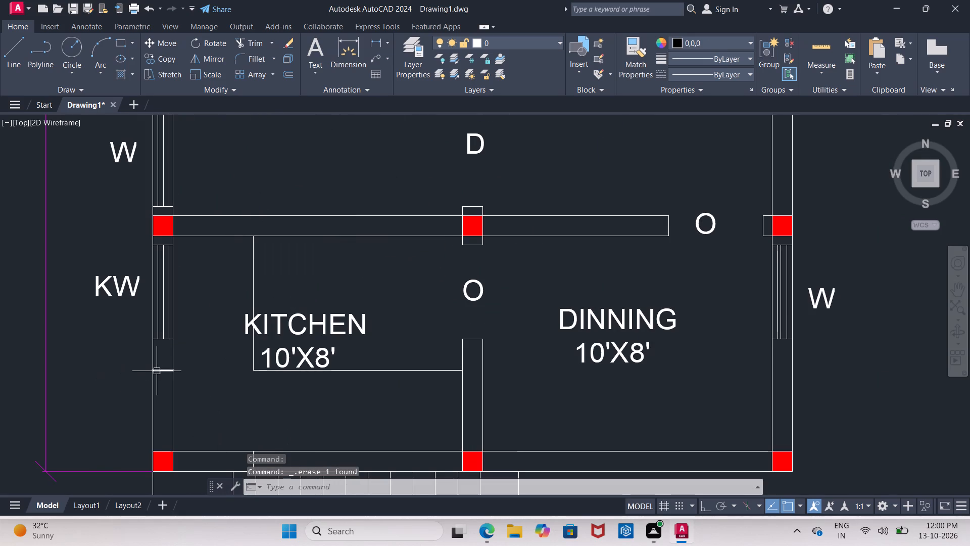
left_click(157, 371)
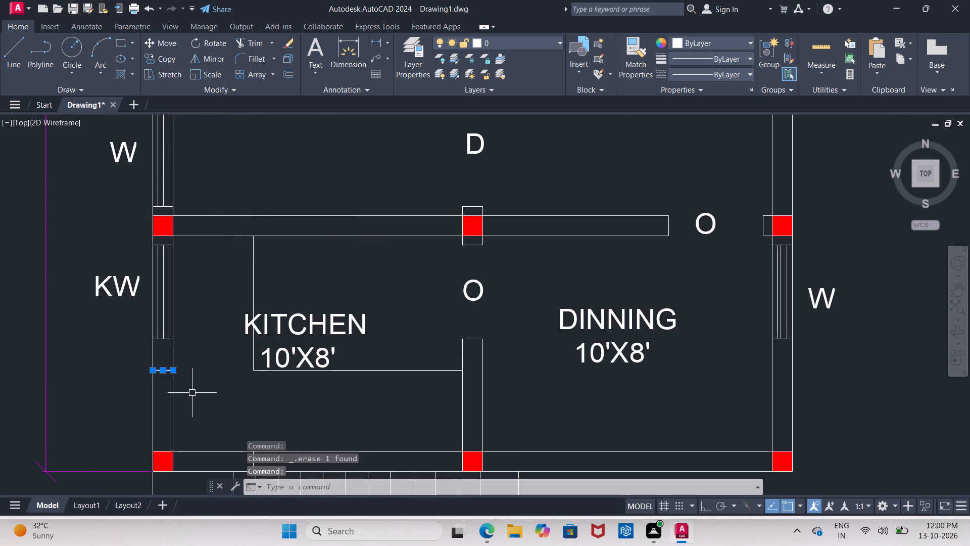
key("Delete")
Move the KITCHEN 10'X8' label about 5 1/2" horizontally away from the window wall, clear of the counter's vertical line.
left_click(224, 301)
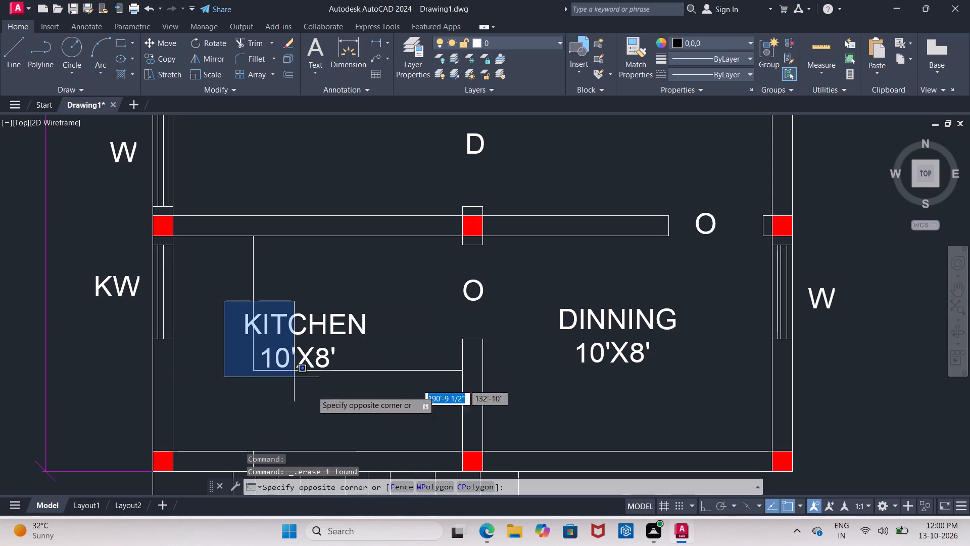
left_click(374, 394)
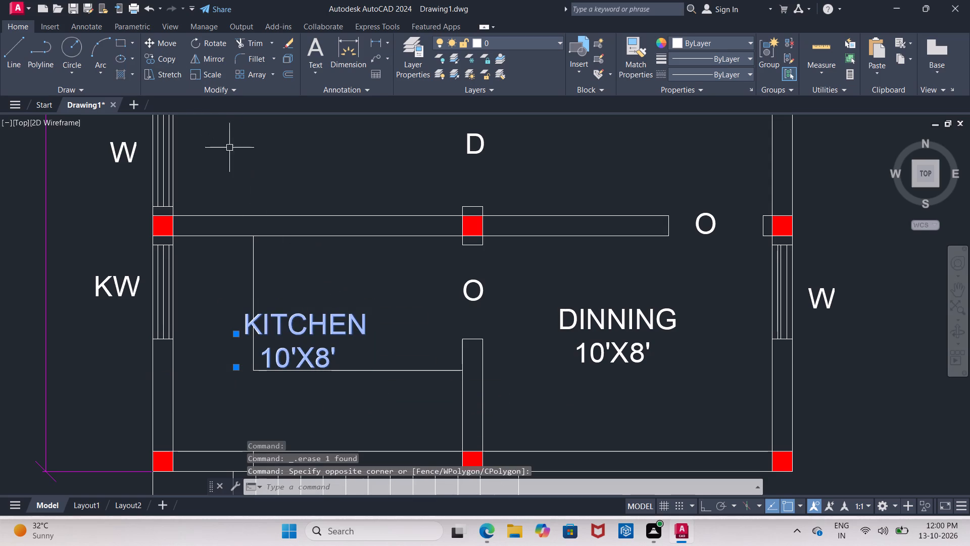
left_click(159, 47)
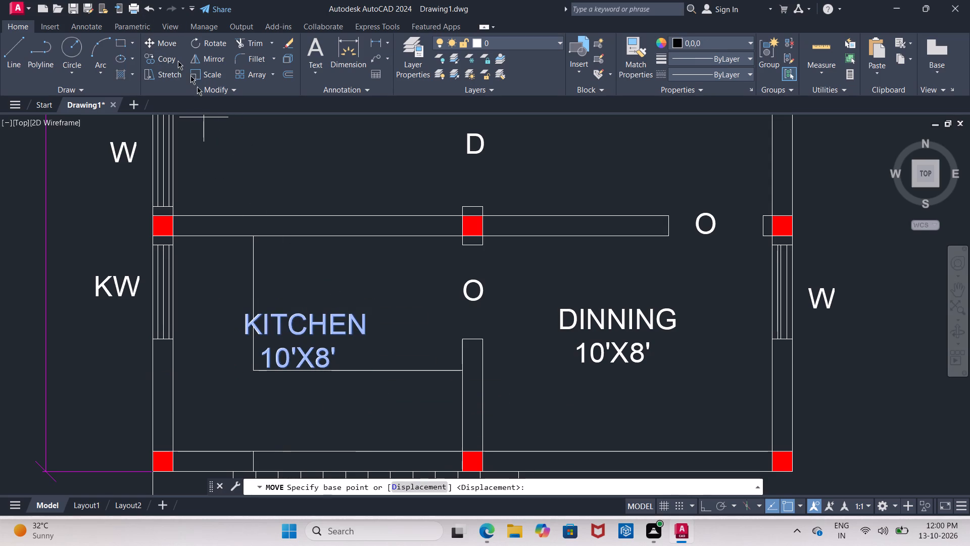
left_click(286, 288)
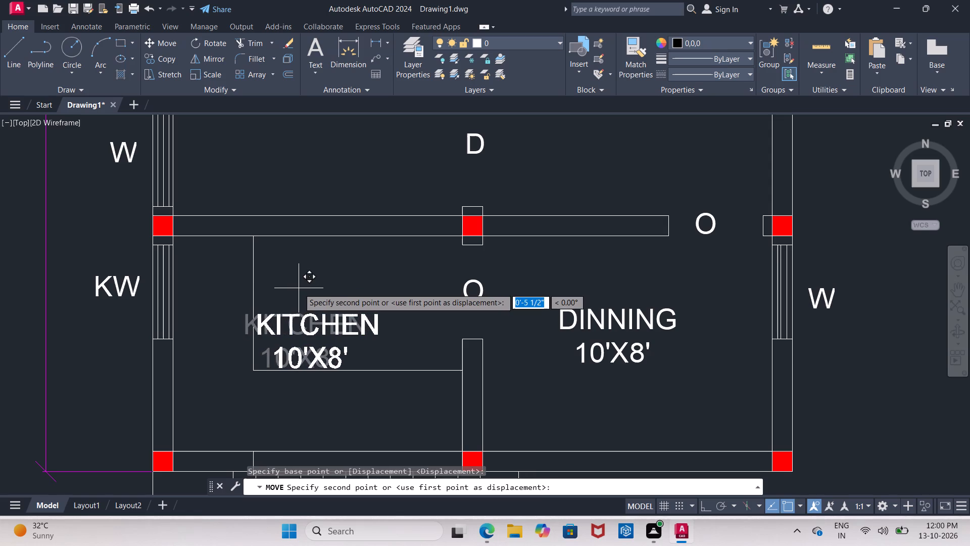
left_click(299, 288)
Rotate the stove block 90° counterclockwise about its upper-right corner with Ortho on, so its back faces left.
middle_click_drag(299, 288, 269, 257)
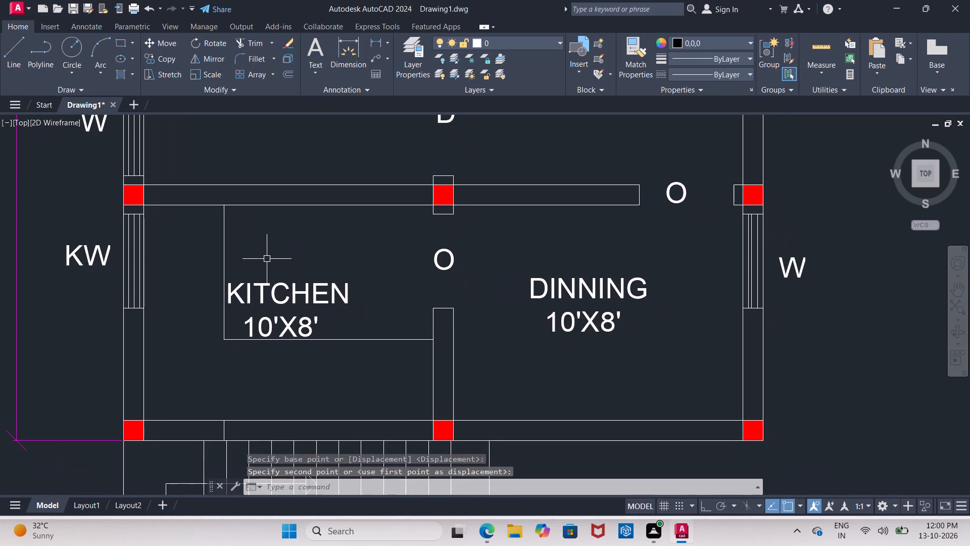
scroll(126, 186, "down", 2)
scroll(122, 234, "down", 1)
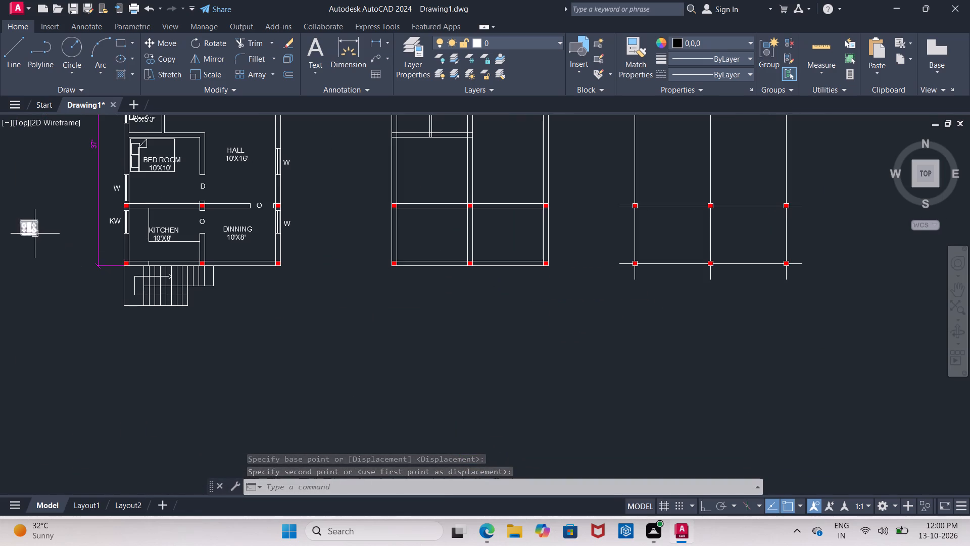
left_click(29, 229)
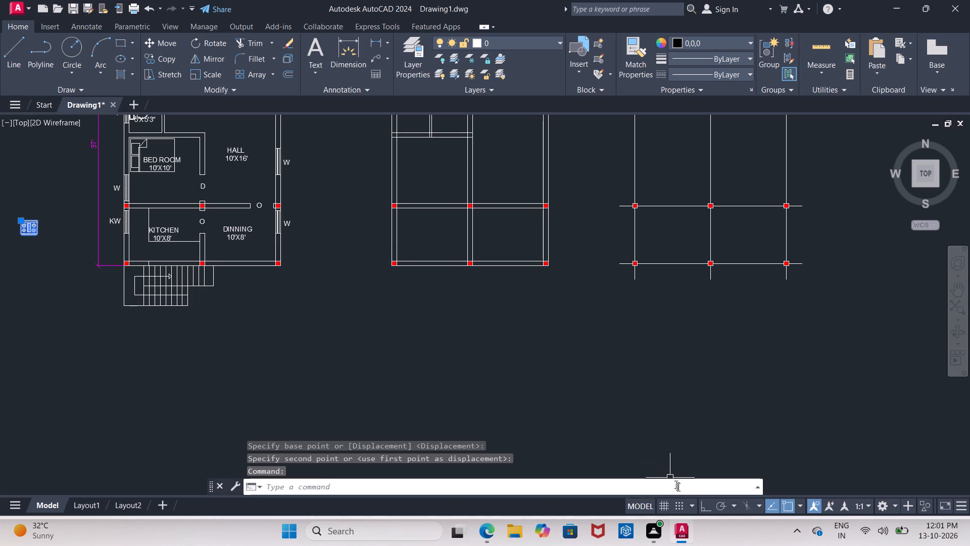
left_click(702, 506)
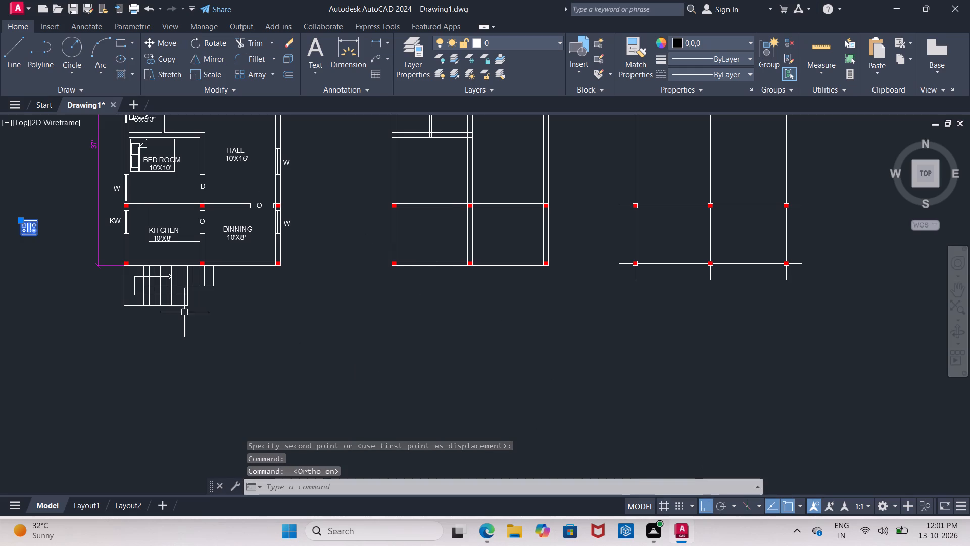
middle_click_drag(56, 222, 153, 250)
scroll(139, 246, "up", 2)
middle_click(139, 246)
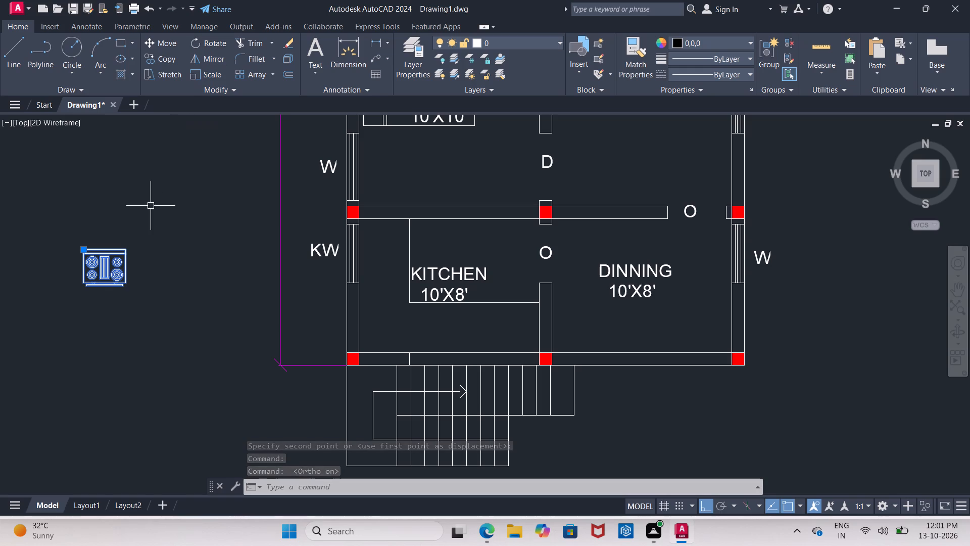
left_click(210, 48)
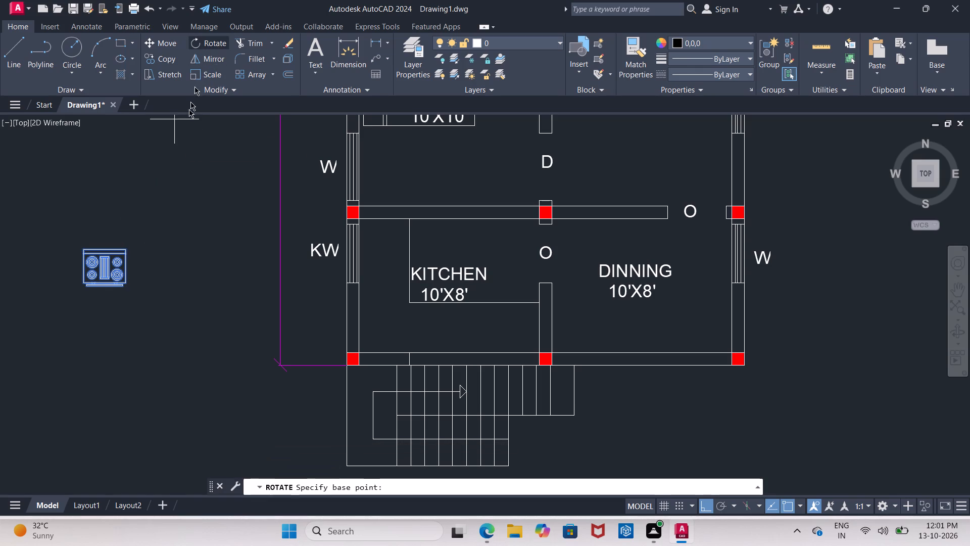
left_click(125, 253)
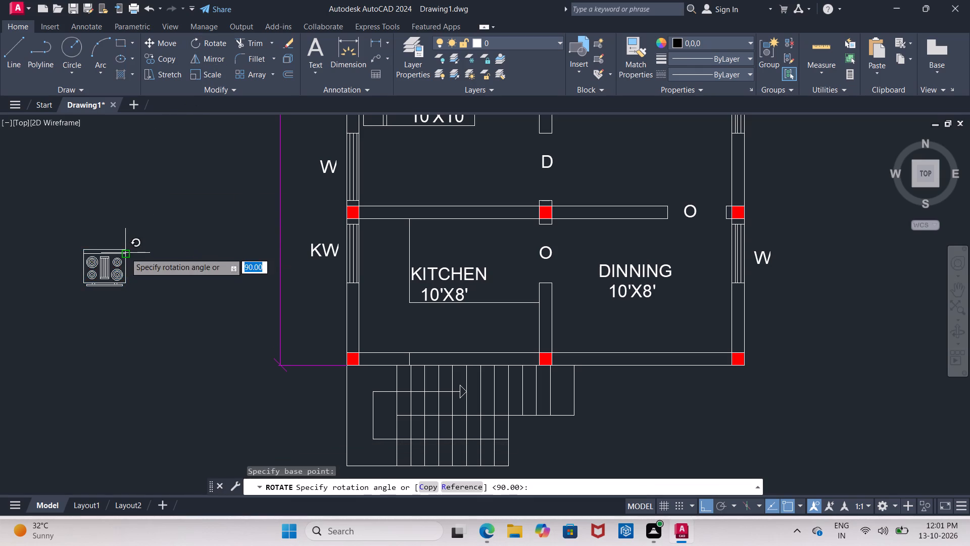
left_click(120, 188)
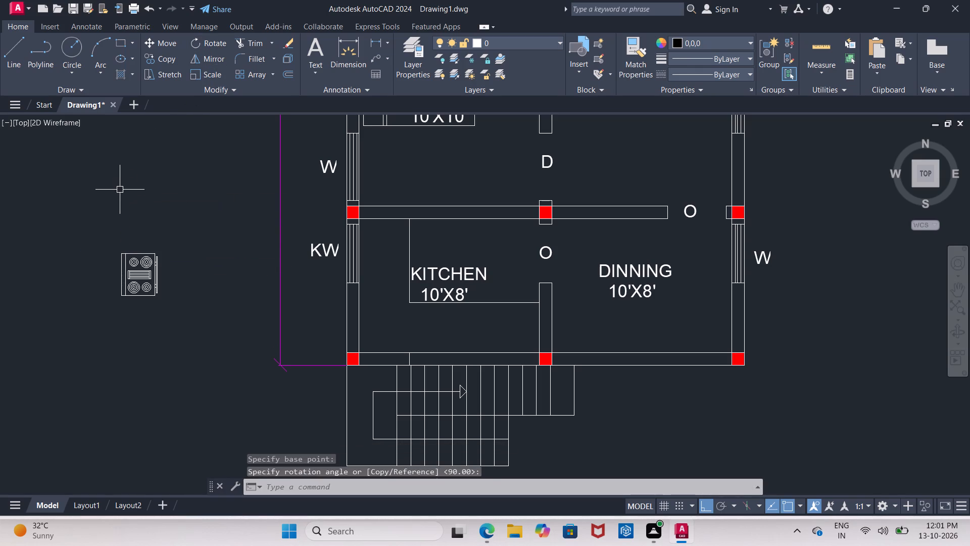
Move the rotated stove, with Ortho off, onto the kitchen counter strip just inside the window marked KW.
left_click(94, 227)
left_click(179, 316)
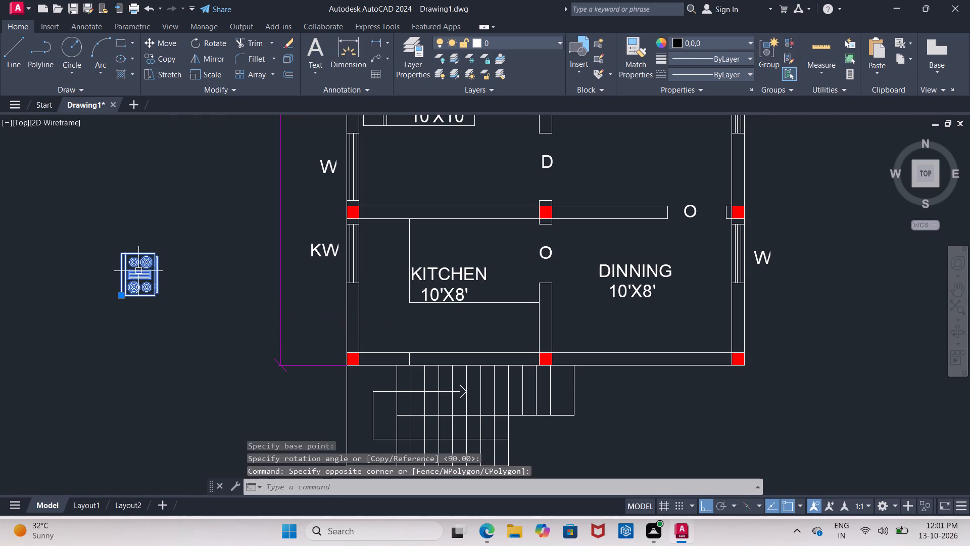
left_click(155, 49)
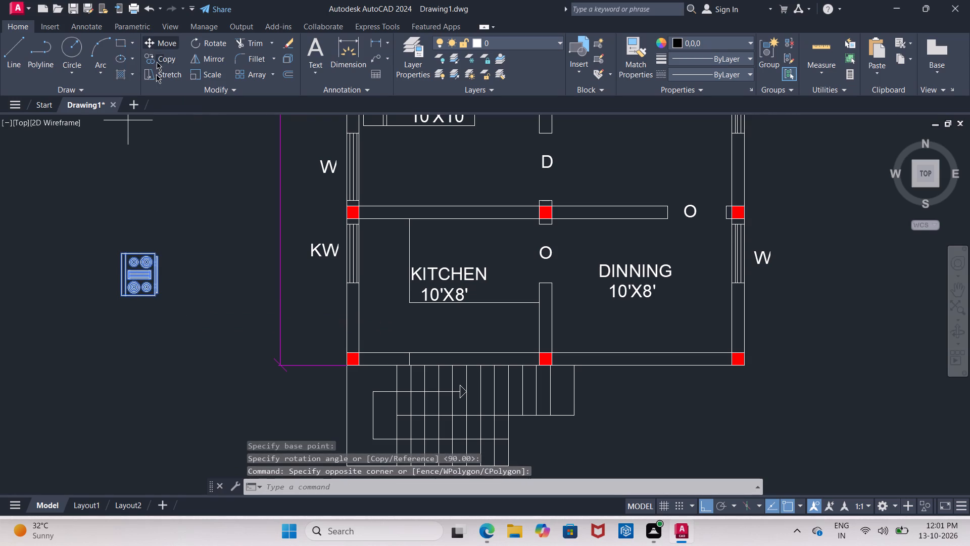
left_click(135, 279)
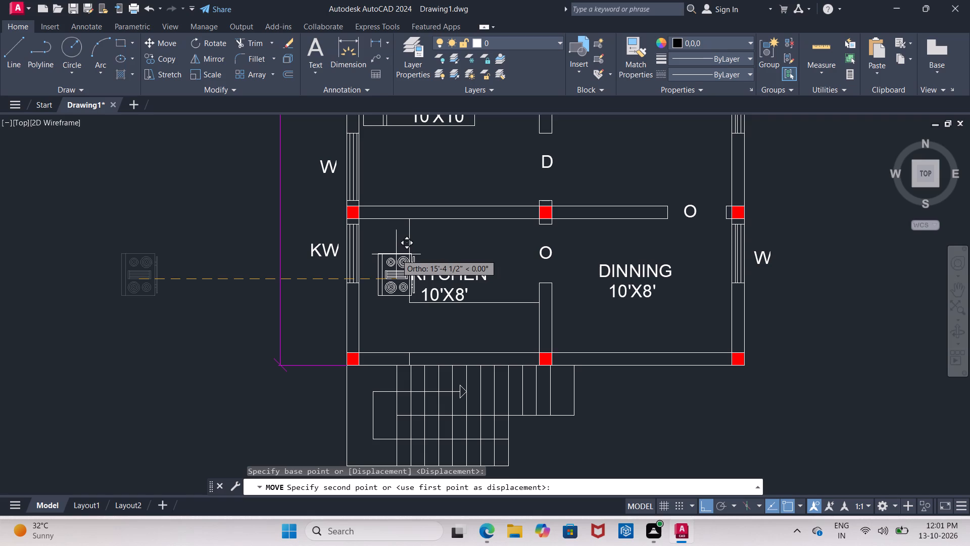
left_click(706, 504)
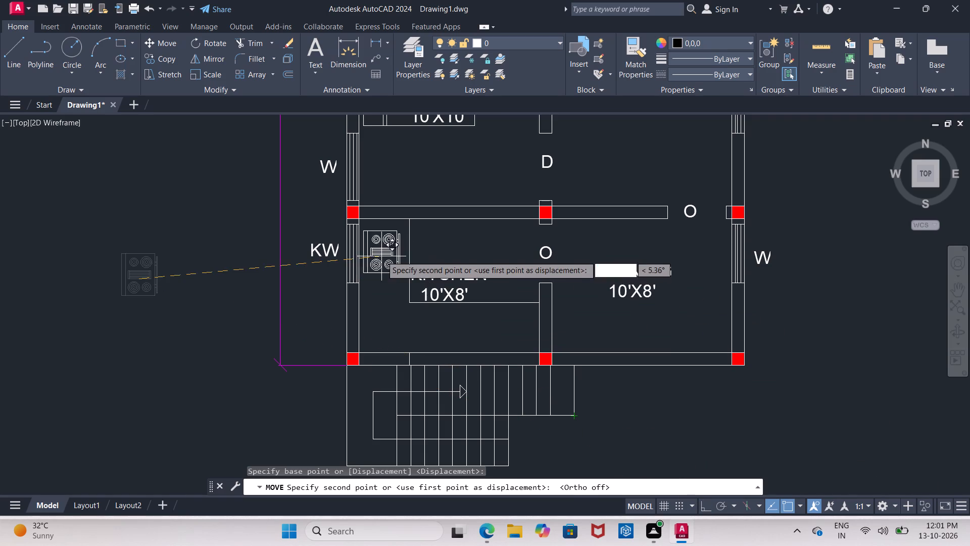
scroll(348, 240, "up", 2)
middle_click_drag(348, 240, 171, 258)
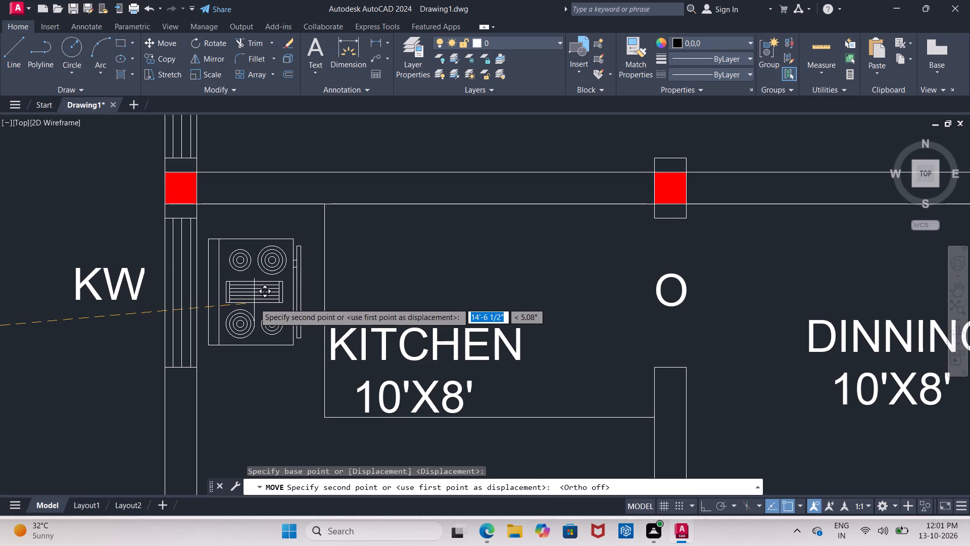
left_click(254, 303)
Check the stove and counter layout in the kitchen, and review the whole furnished plan.
scroll(255, 303, "down", 3)
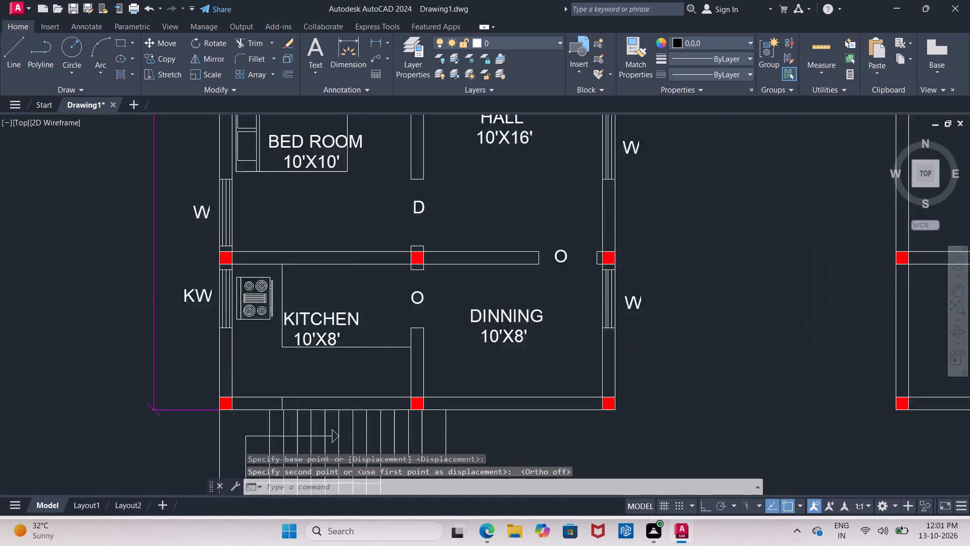
middle_click_drag(255, 300, 229, 248)
scroll(248, 269, "up", 2)
middle_click_drag(248, 269, 241, 268)
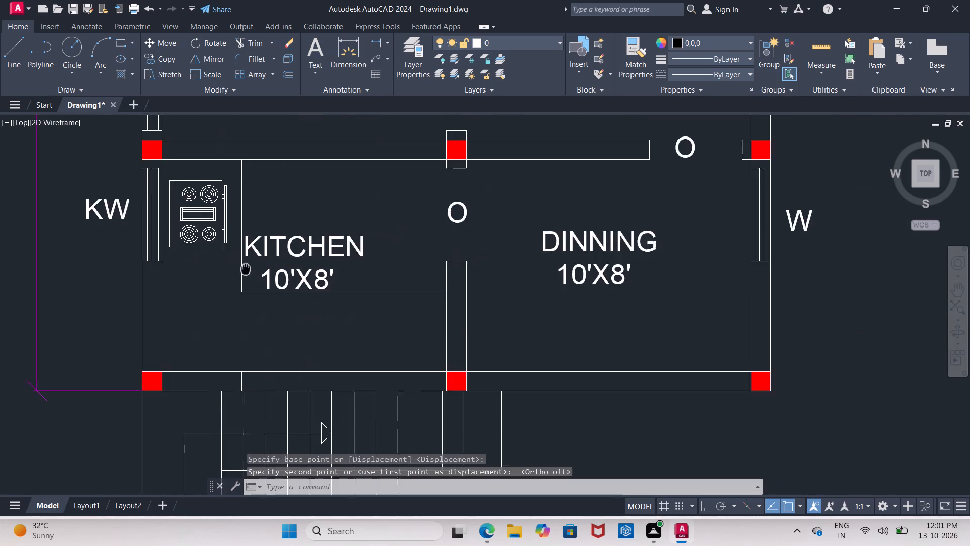
middle_click_drag(241, 268, 184, 256)
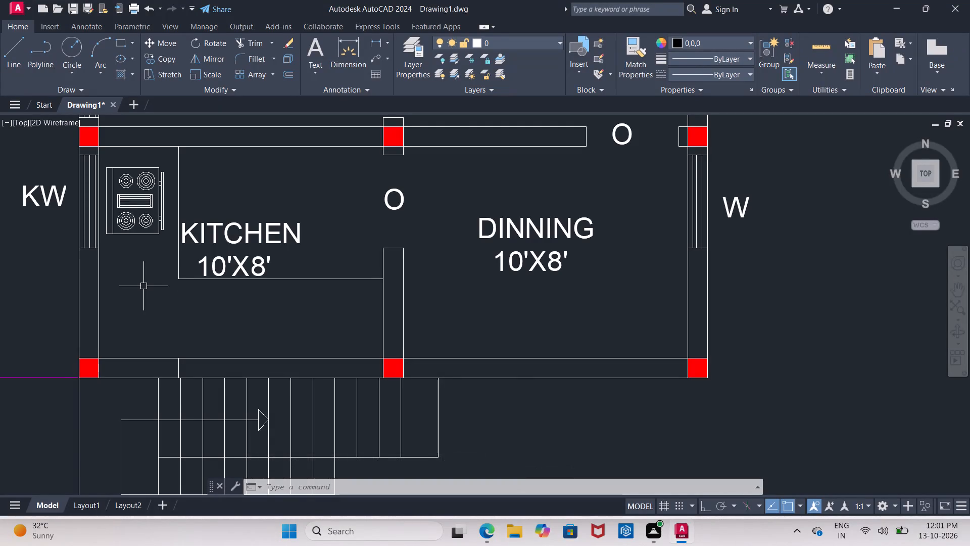
scroll(247, 293, "down", 6)
scroll(254, 272, "up", 2)
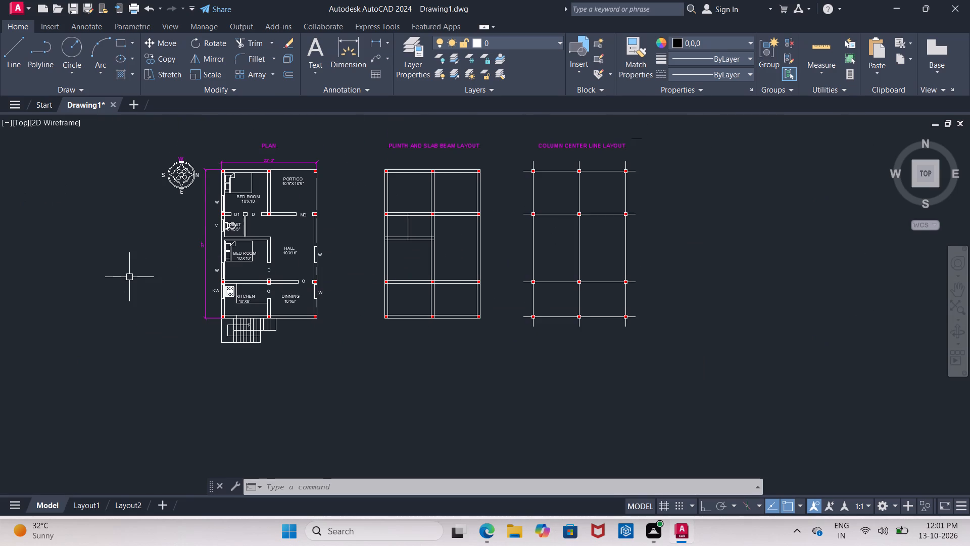
Insert the Dining Set - 36 x 72 in. block from DesignCenter's Home - Space Planner blocks into empty space beside the stairs.
type("DC")
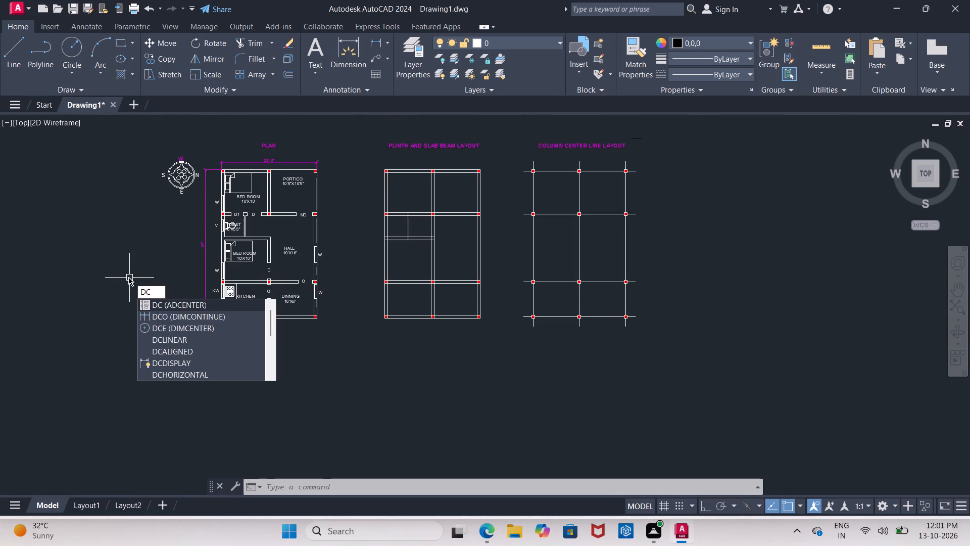
left_click(176, 307)
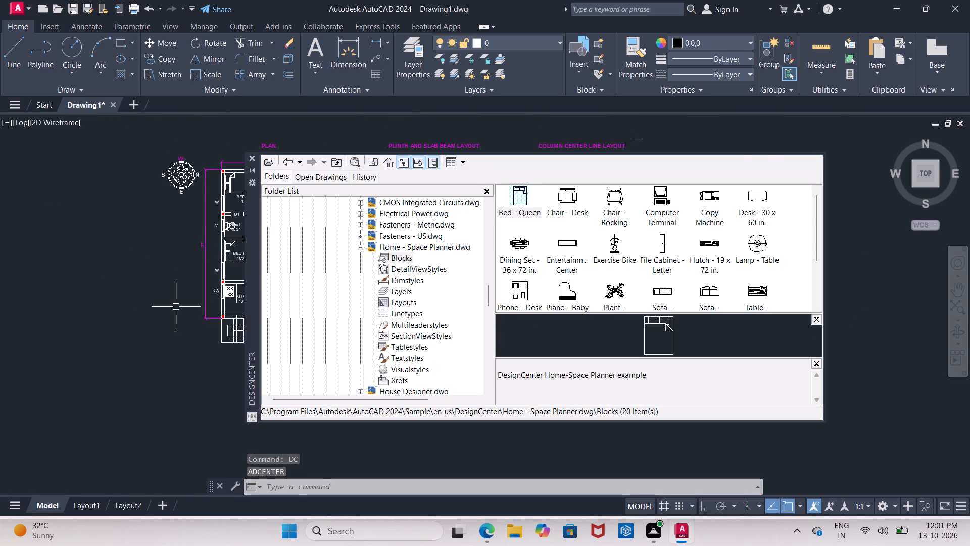
left_click(519, 250)
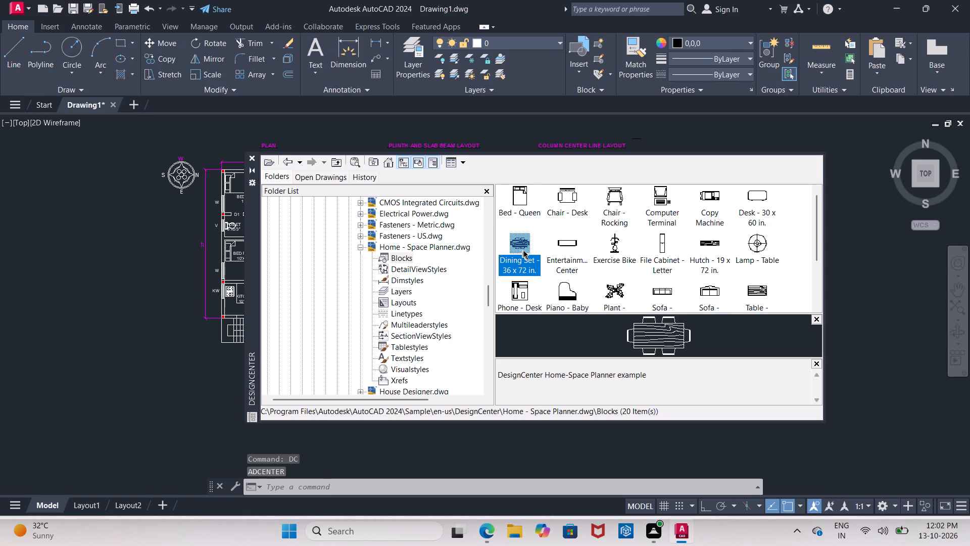
left_click_drag(519, 246, 88, 413)
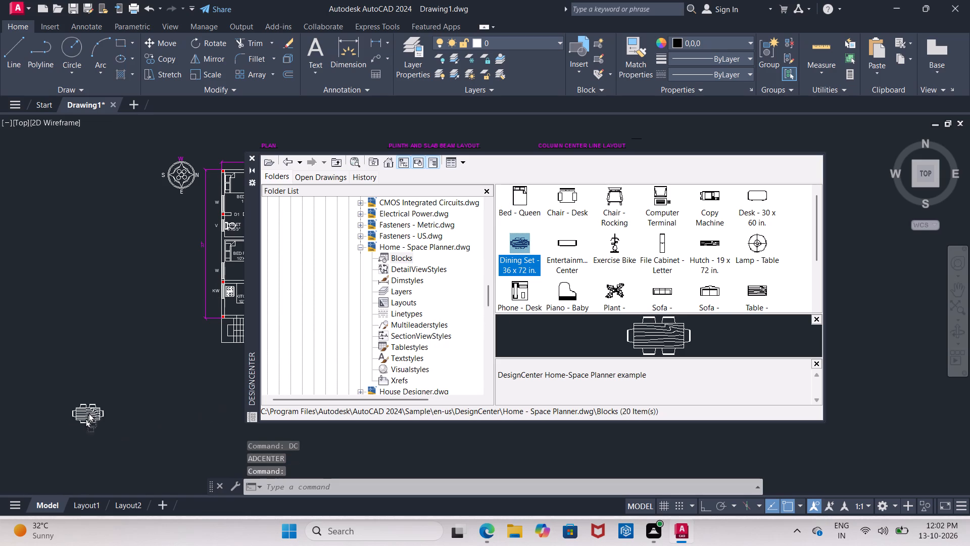
left_click_drag(88, 413, 112, 363)
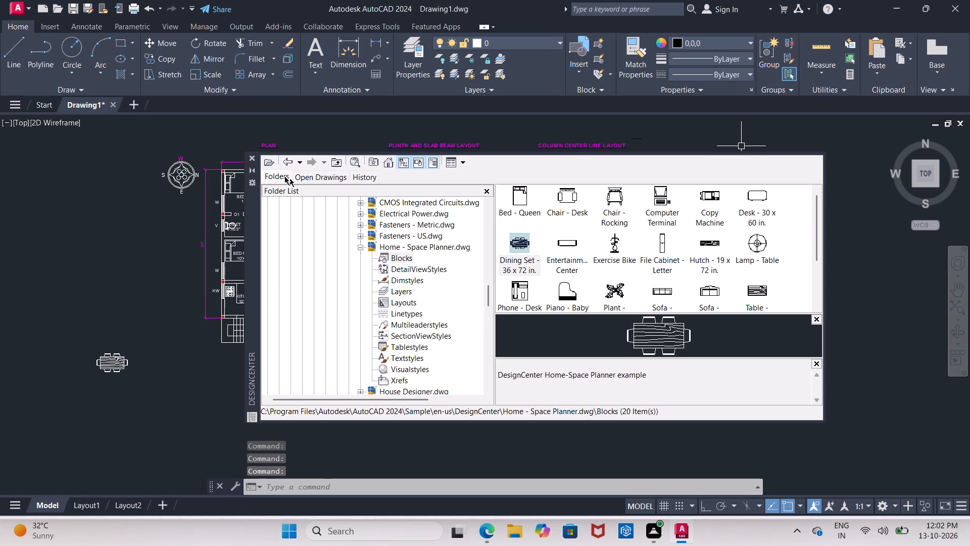
left_click(253, 159)
Move the dining set block into the DINNING 10'X8' room, centred over the room label.
left_click(109, 362)
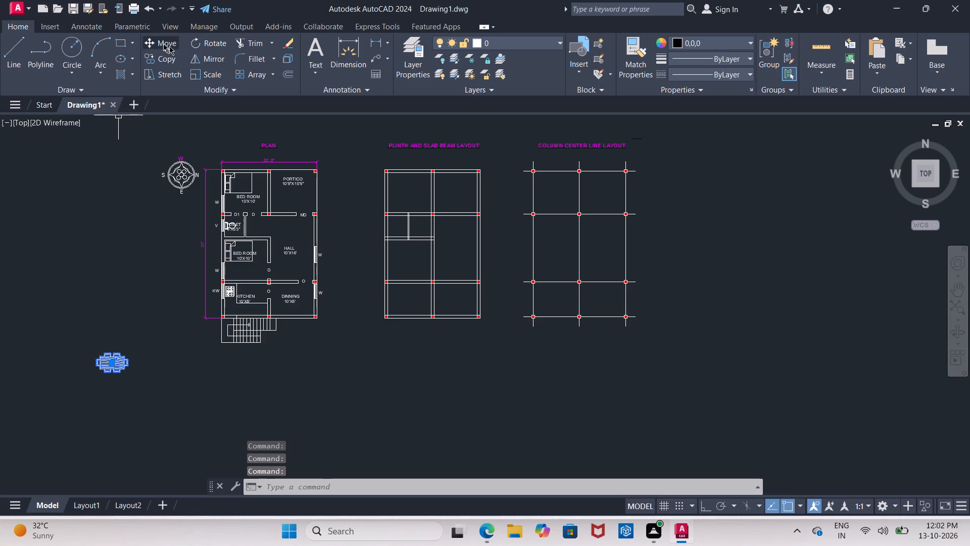
left_click(160, 41)
left_click(107, 366)
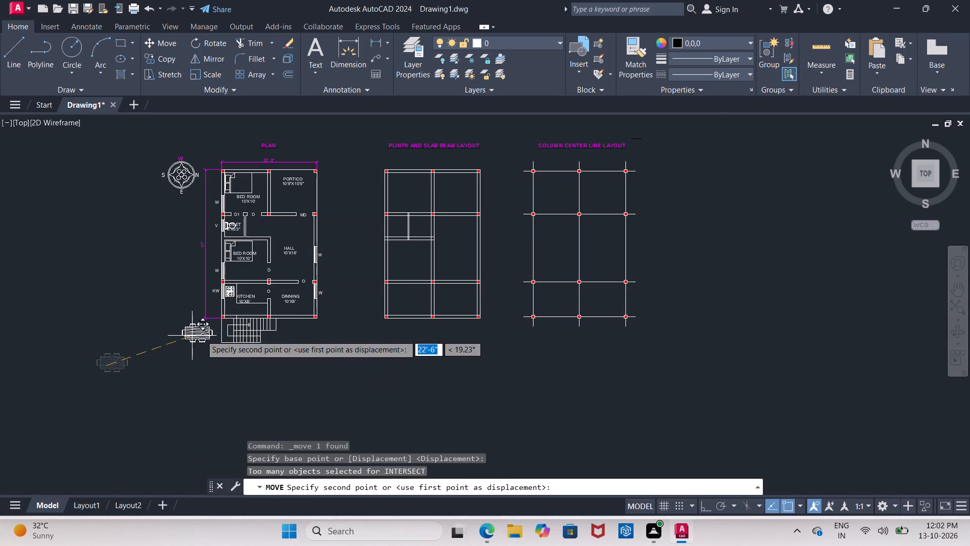
scroll(273, 313, "up", 3)
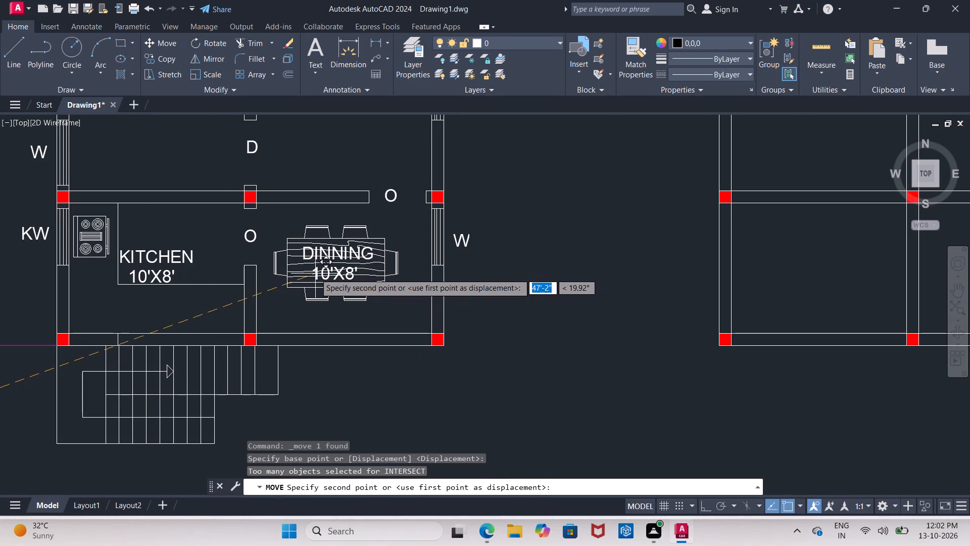
left_click(315, 274)
key("Escape")
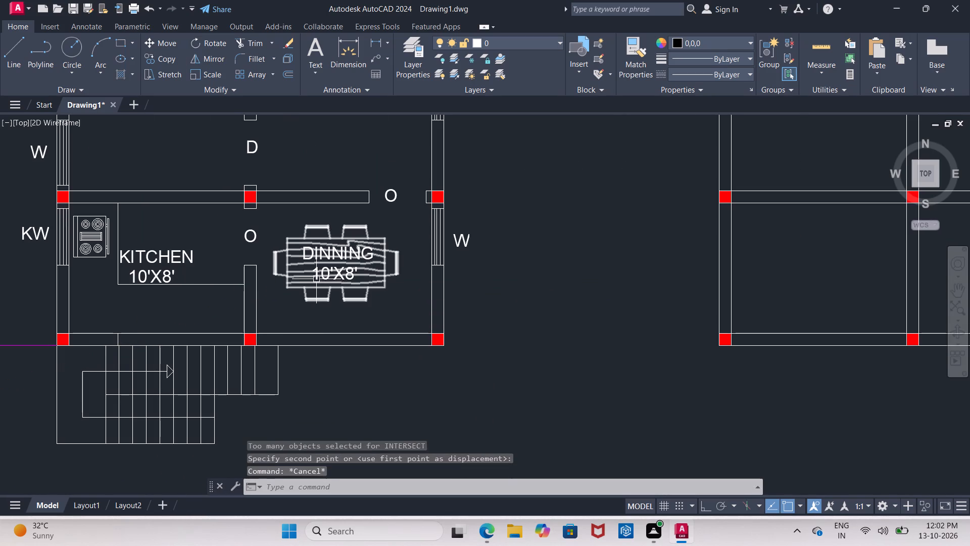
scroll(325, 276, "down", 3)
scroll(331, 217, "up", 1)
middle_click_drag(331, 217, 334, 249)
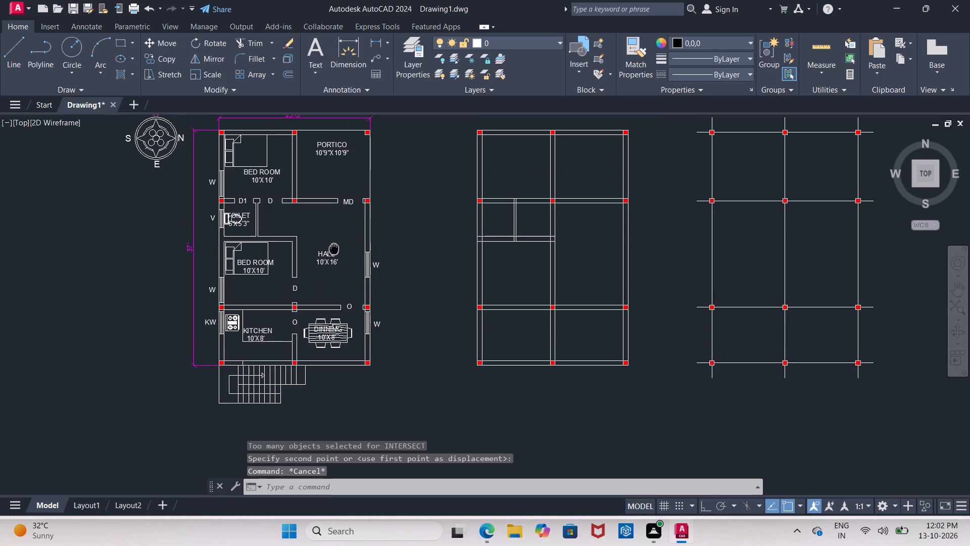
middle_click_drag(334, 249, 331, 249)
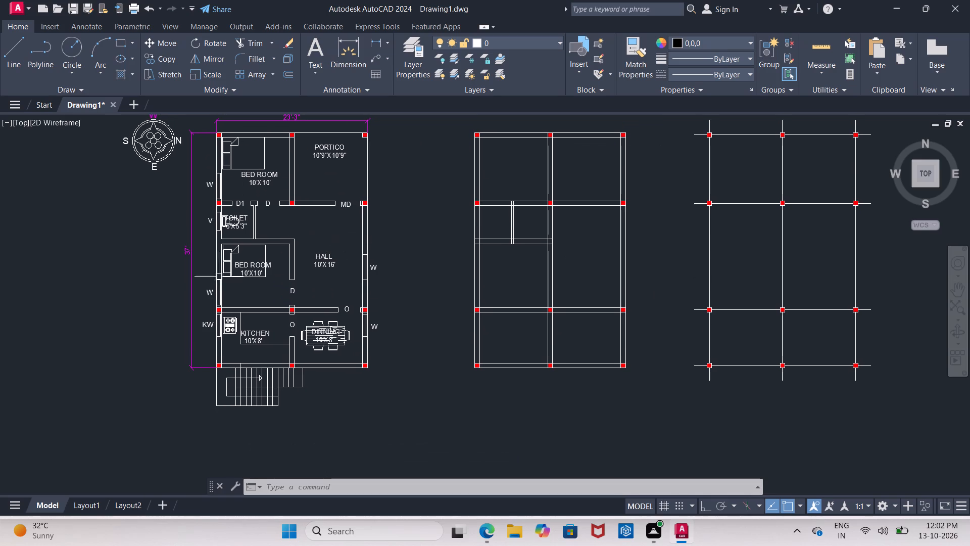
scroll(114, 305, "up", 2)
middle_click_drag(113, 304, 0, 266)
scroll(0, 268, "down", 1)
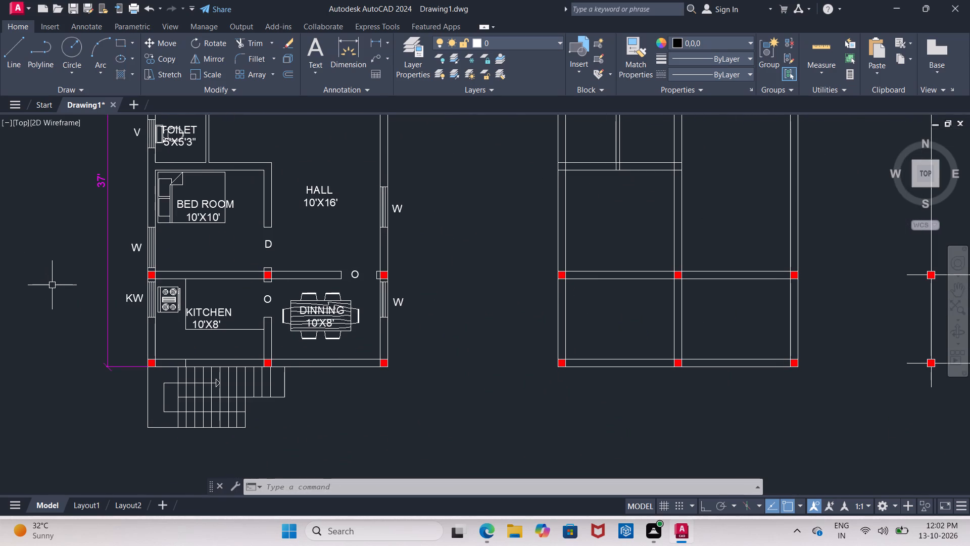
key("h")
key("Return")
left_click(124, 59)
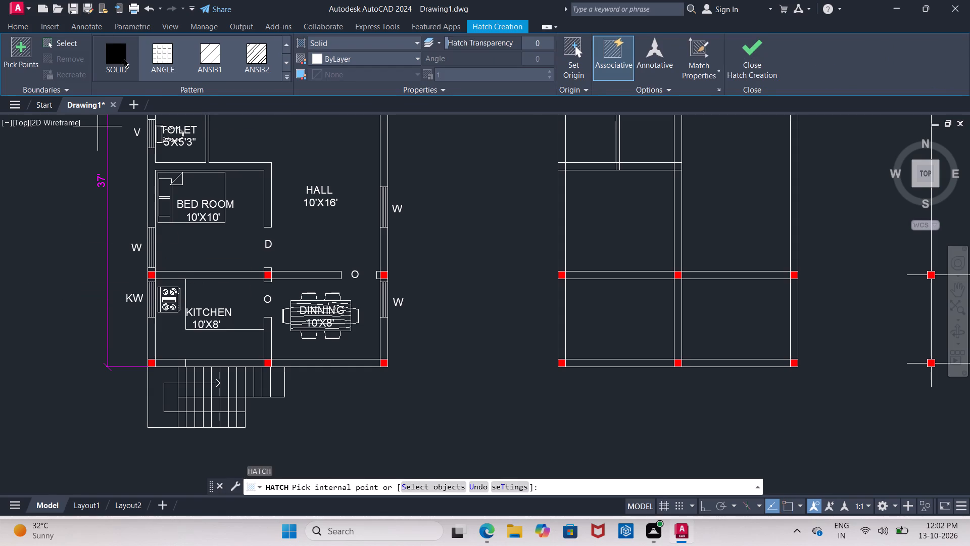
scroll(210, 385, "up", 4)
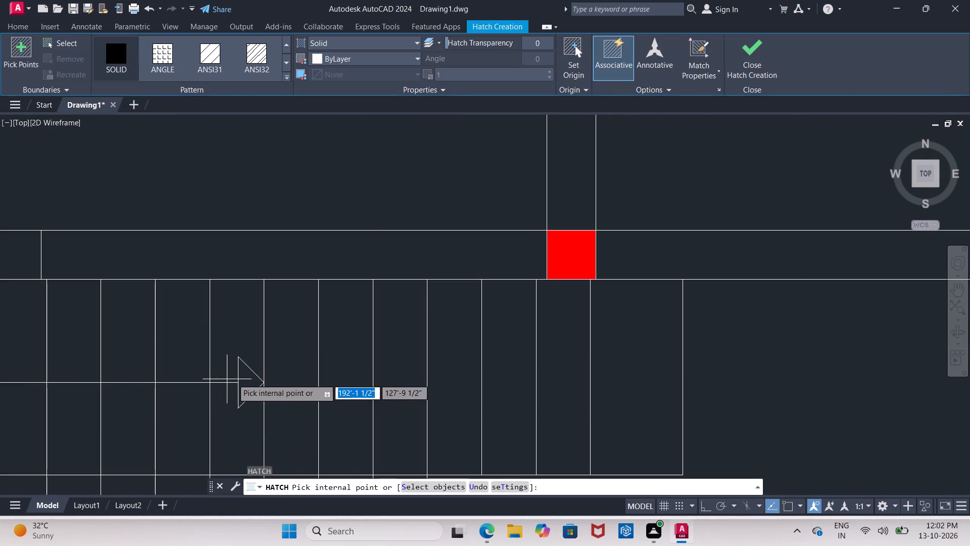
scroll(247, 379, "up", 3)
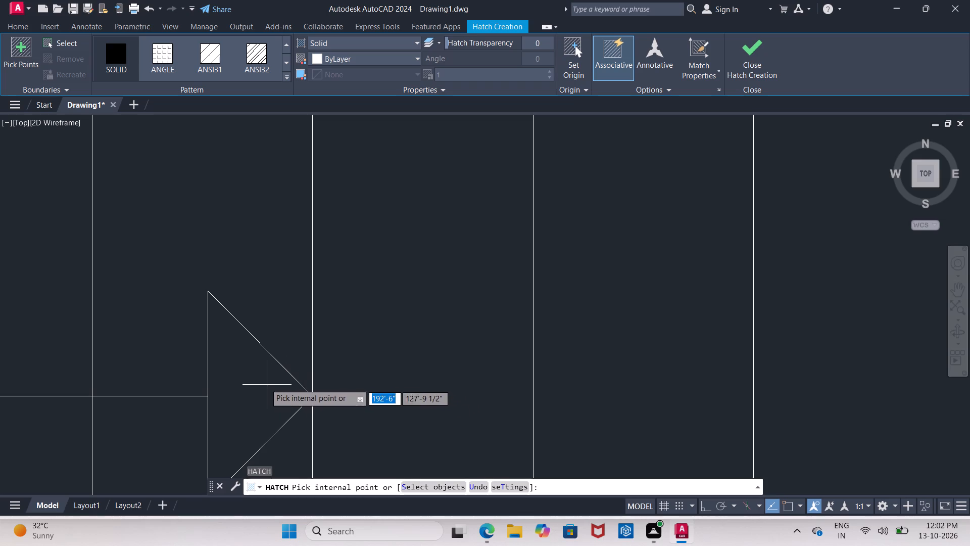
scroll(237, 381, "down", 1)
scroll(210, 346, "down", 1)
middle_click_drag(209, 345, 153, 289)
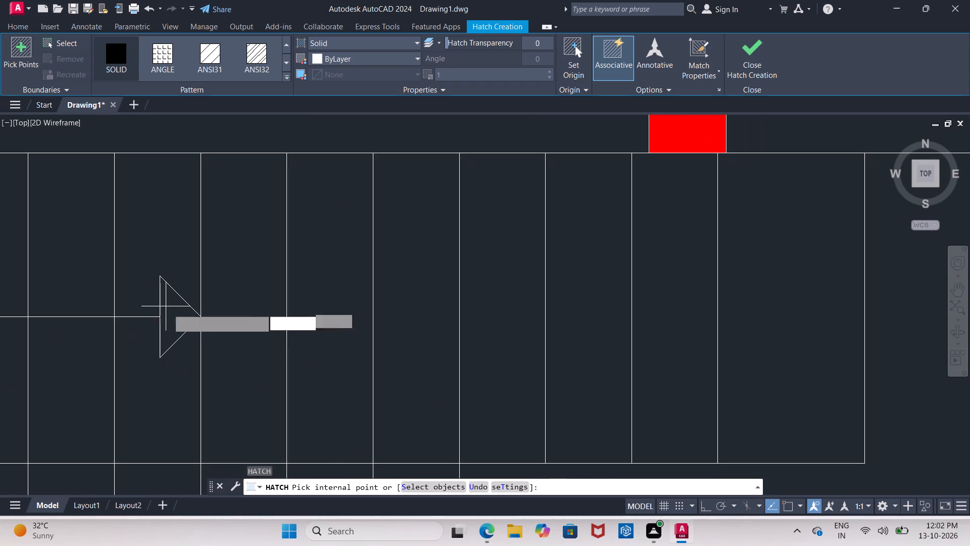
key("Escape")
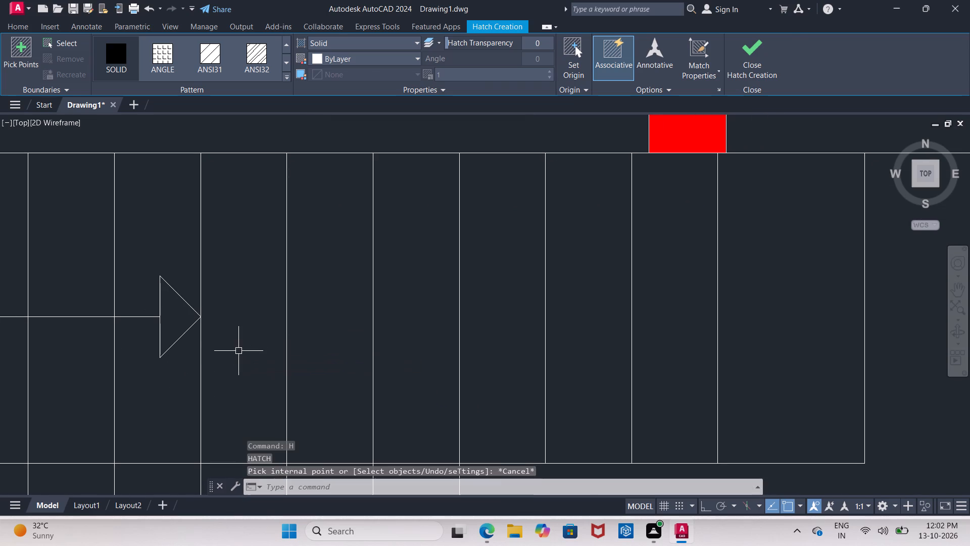
Hatch the triangular stair direction arrowhead with the SOLID pattern.
left_click(124, 79)
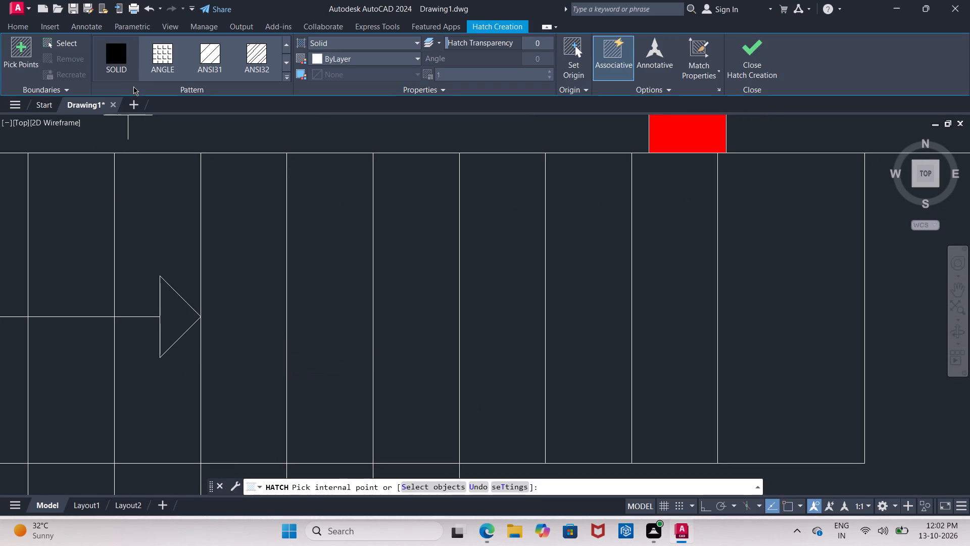
left_click(112, 50)
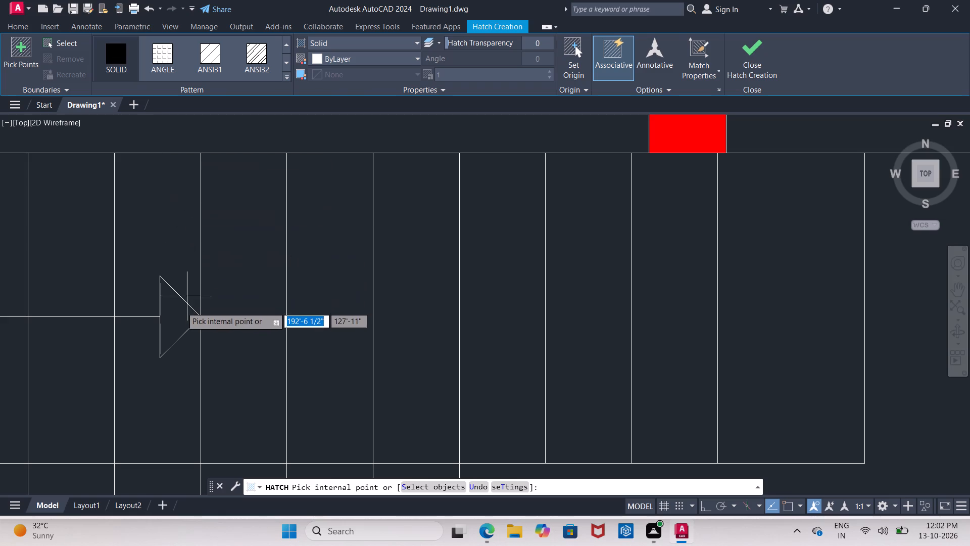
left_click(175, 318)
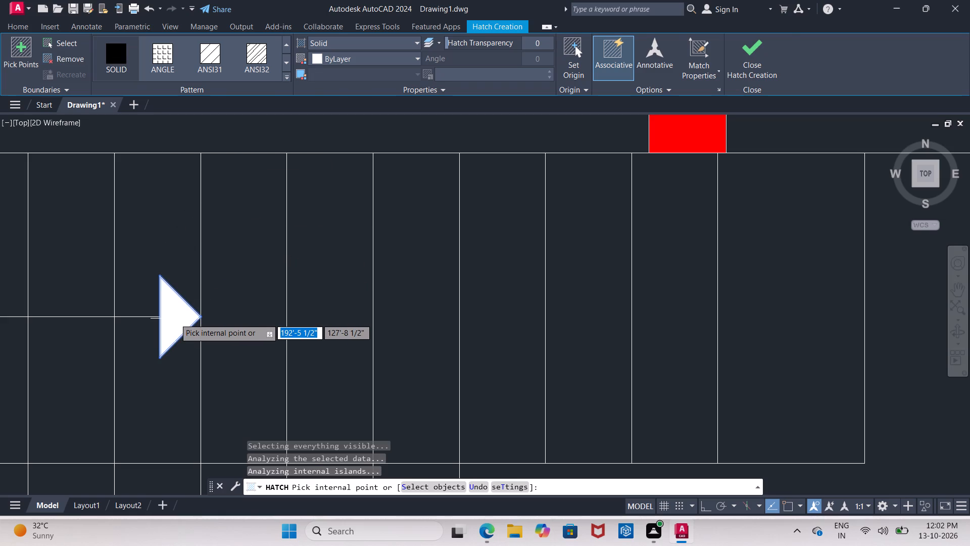
key("Escape")
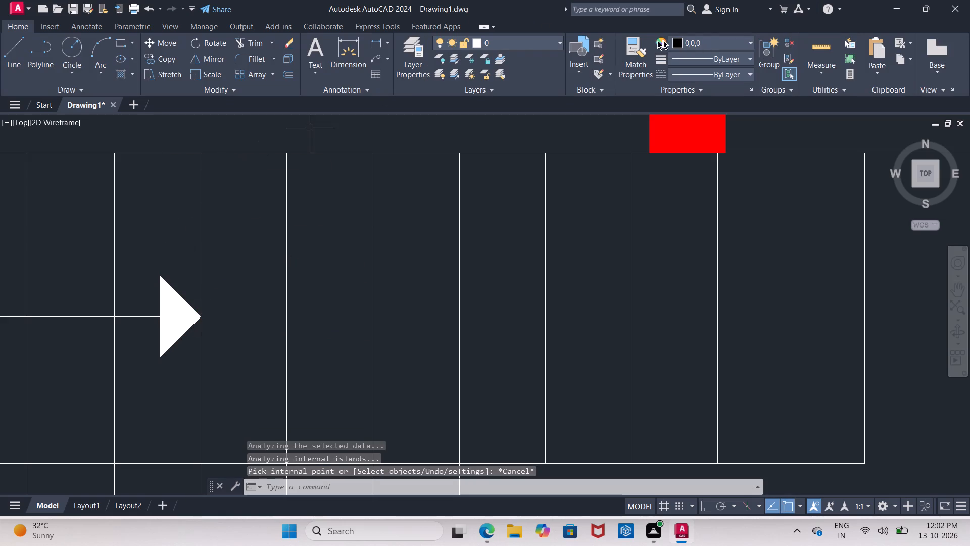
Set the current colour to Cyan and draw a short helper line inside the wall strip above the stair arrowhead.
left_click(748, 40)
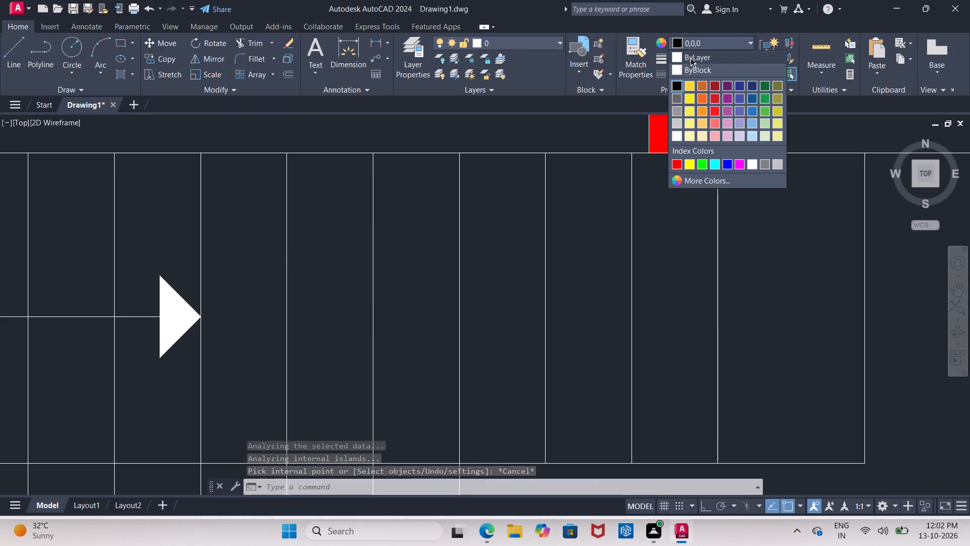
left_click(691, 58)
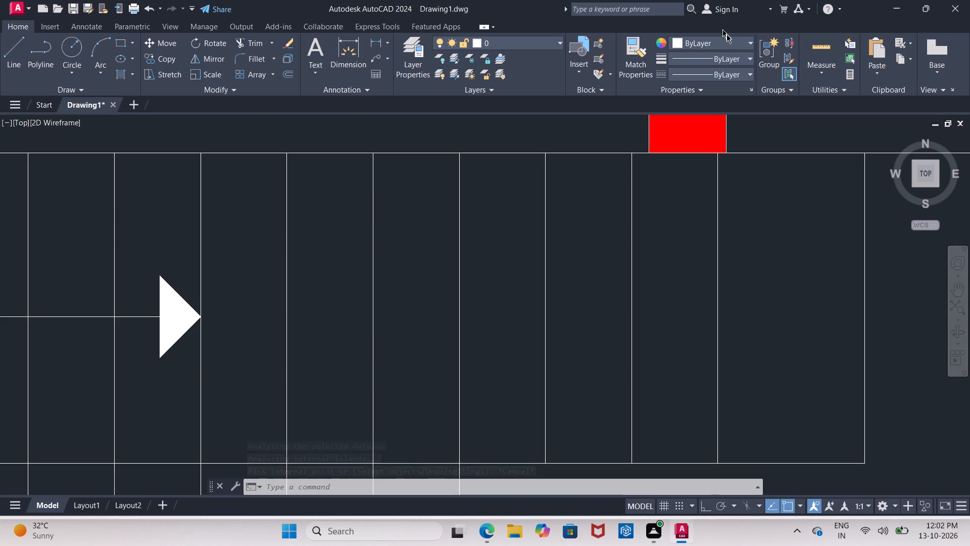
left_click(734, 39)
left_click(718, 168)
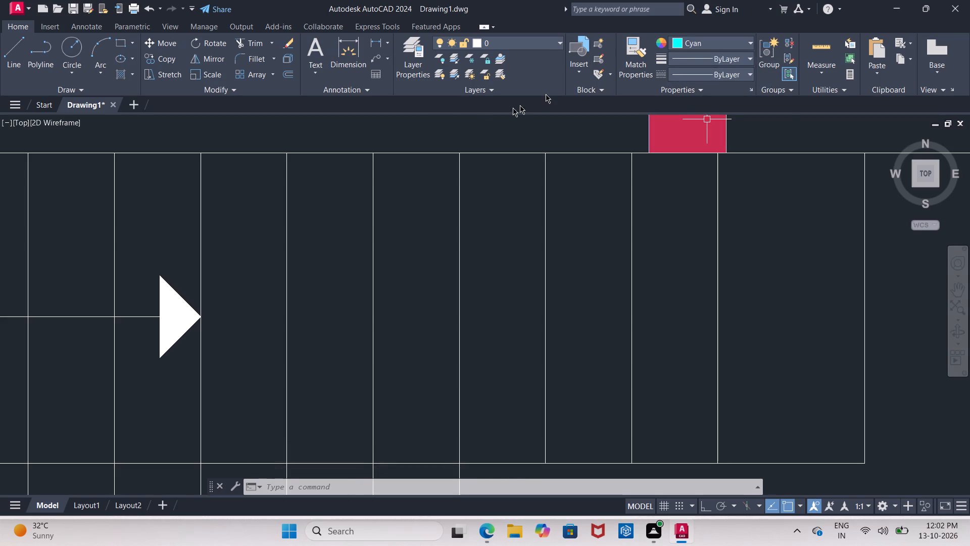
left_click(18, 57)
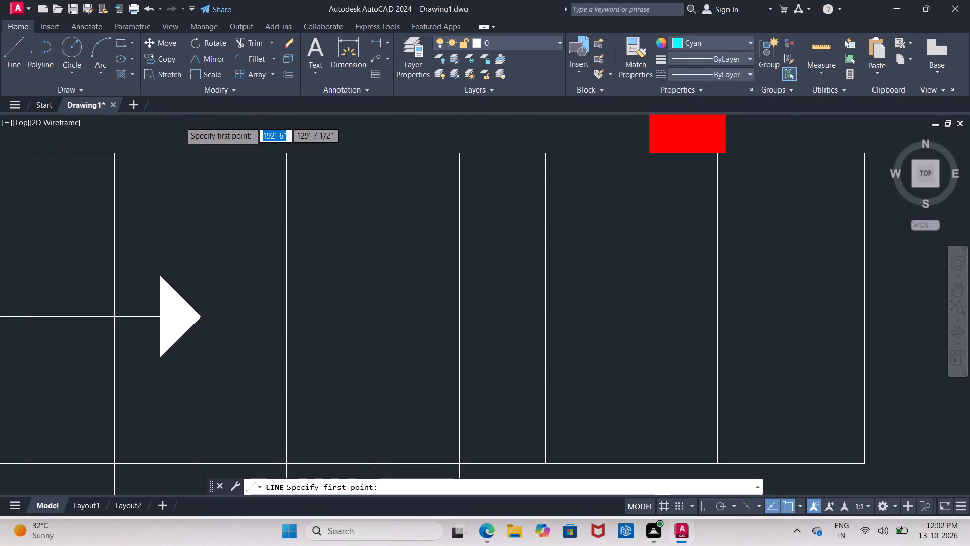
left_click(182, 127)
left_click(247, 134)
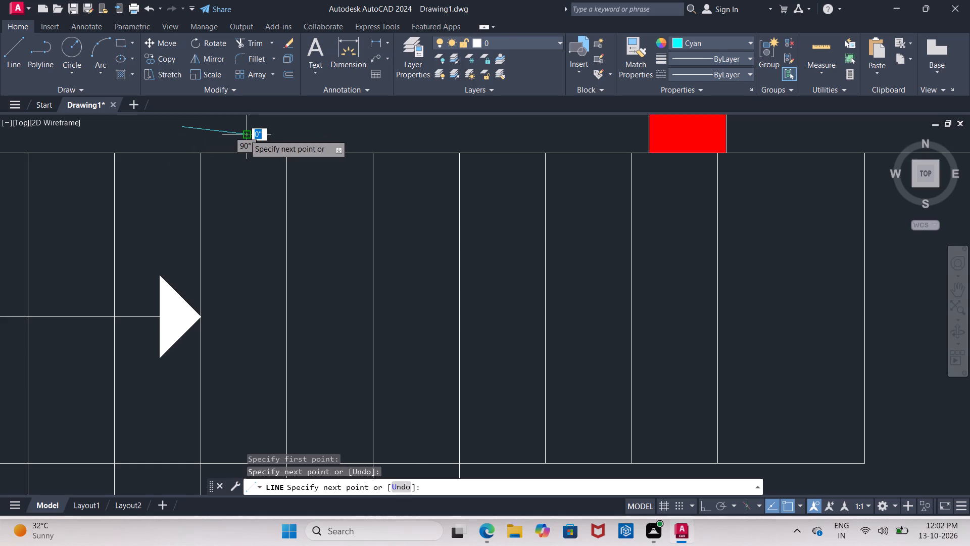
key("Escape")
Match the properties of the cyan helper line onto the solid hatch of the stair arrowhead.
left_click(632, 47)
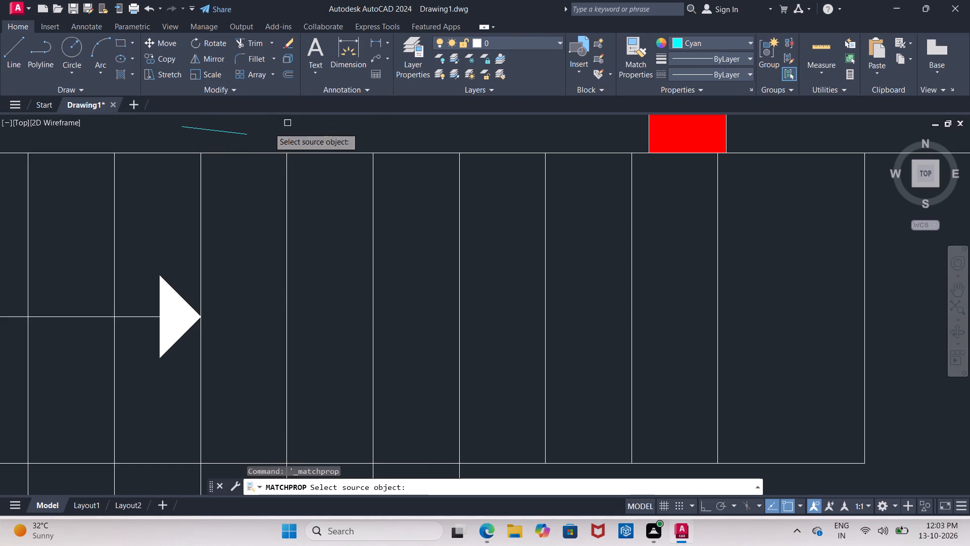
left_click(229, 134)
left_click(182, 314)
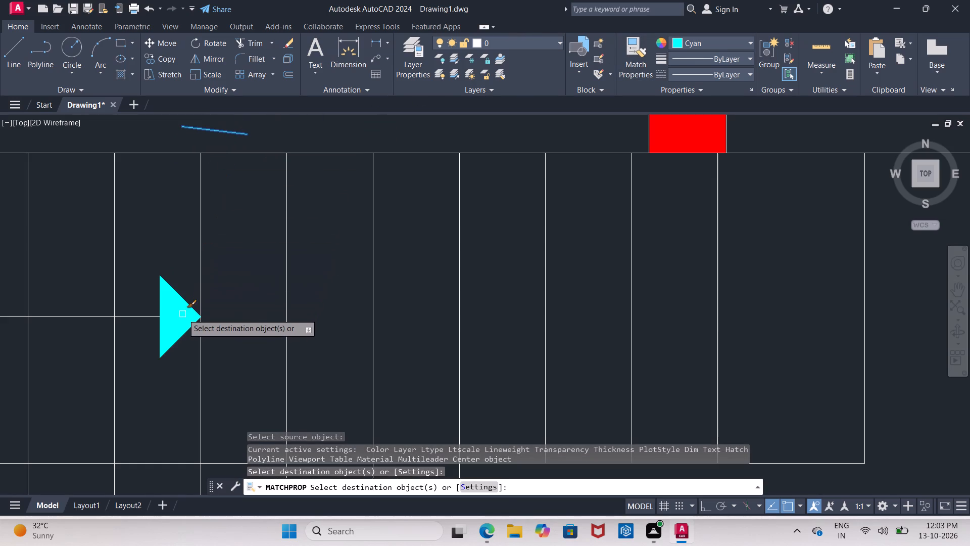
key("Escape")
Erase the short cyan helper line from the wall strip above the stairs.
scroll(213, 183, "down", 3)
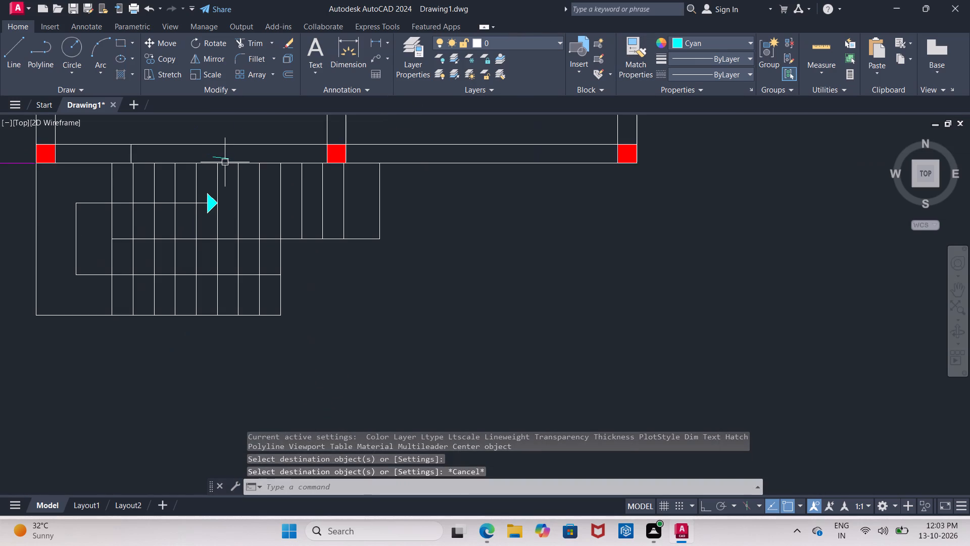
left_click(219, 156)
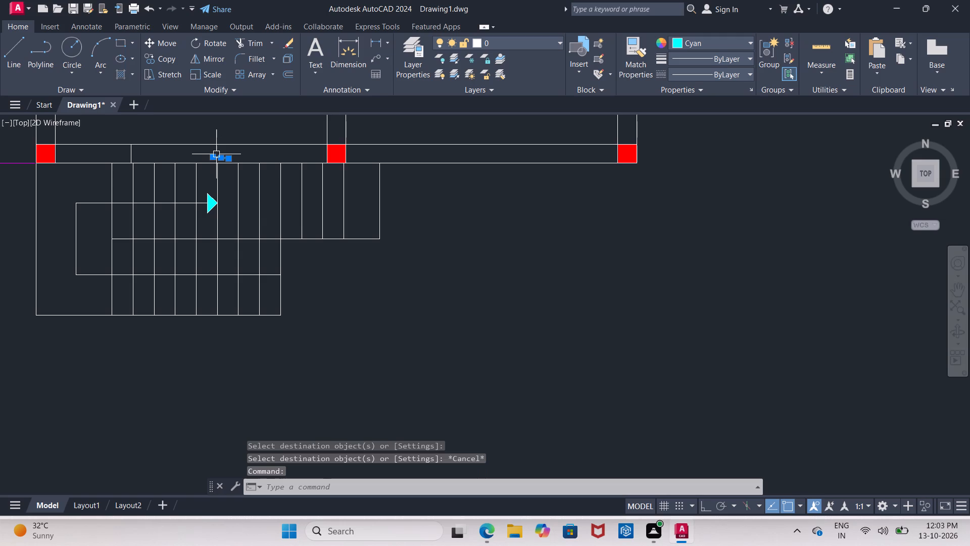
key("Delete")
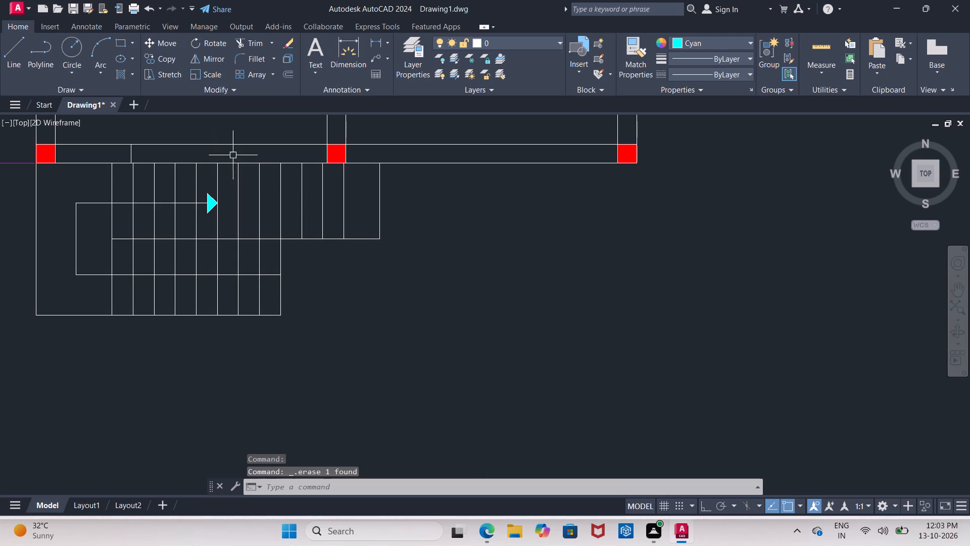
Erase the stray short vertical line inside the bottom wall strip above the stairs.
scroll(243, 112, "down", 2)
middle_click_drag(243, 112, 243, 135)
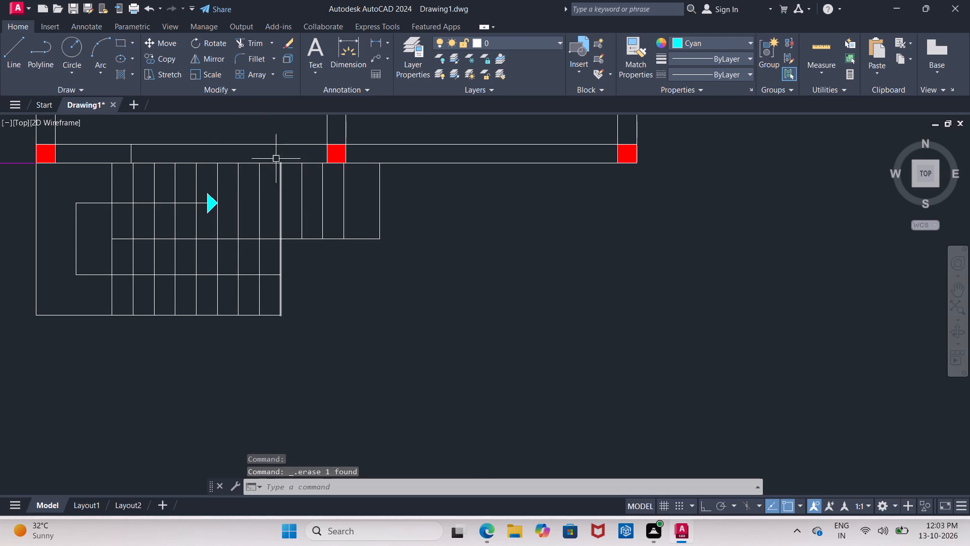
scroll(273, 153, "down", 2)
middle_click_drag(256, 140, 238, 207)
scroll(238, 207, "up", 2)
middle_click_drag(238, 205, 240, 194)
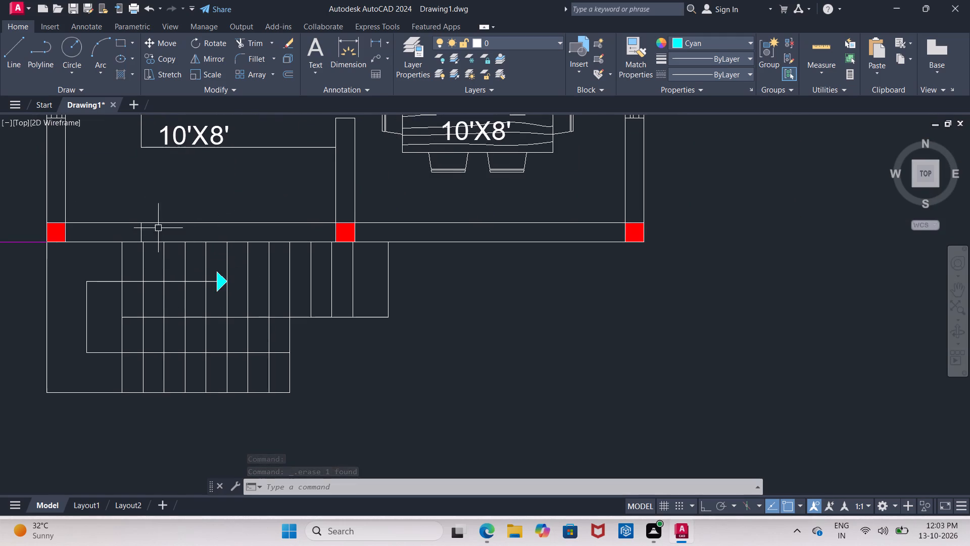
left_click(139, 233)
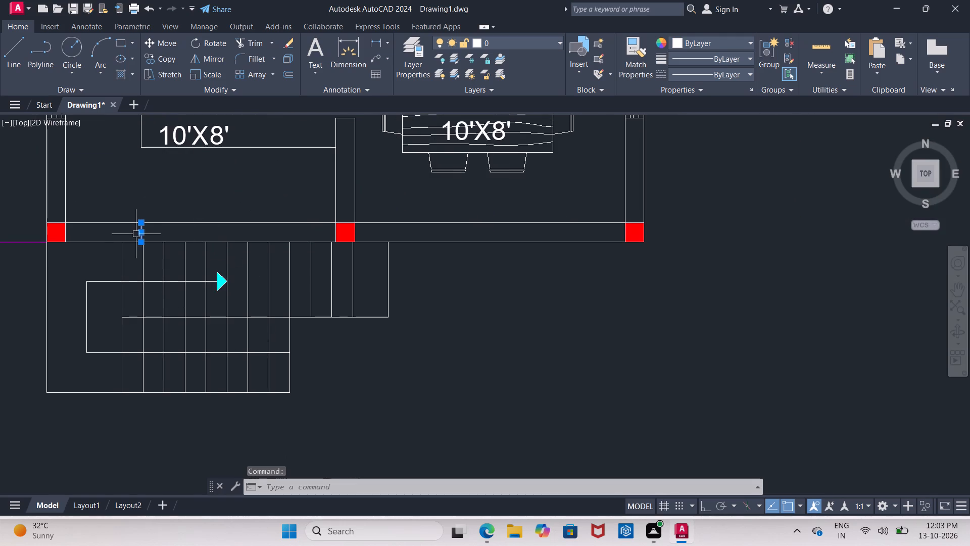
key("Delete")
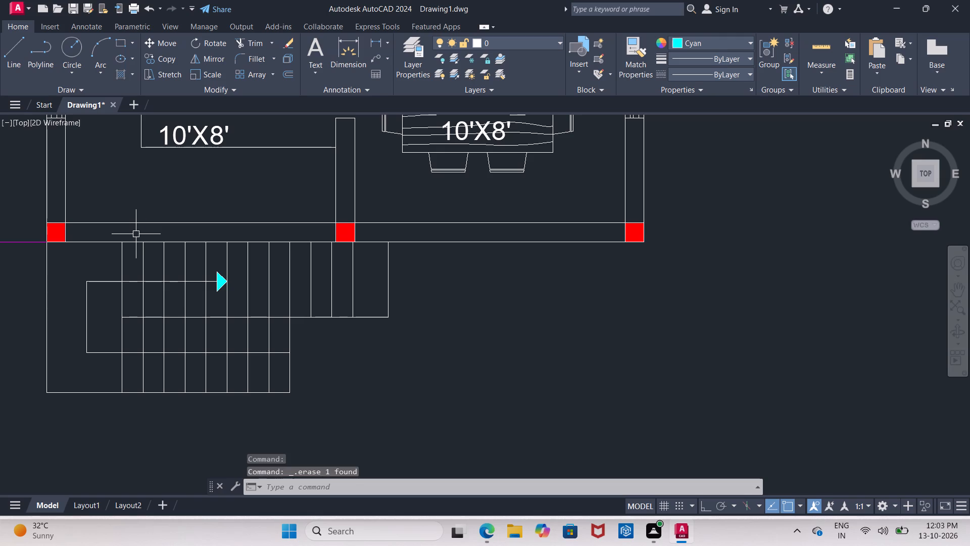
Set the current colour to 247,242,129 and draw a slanted helper line between the plan and the plinth beam layout.
scroll(20, 155, "down", 2)
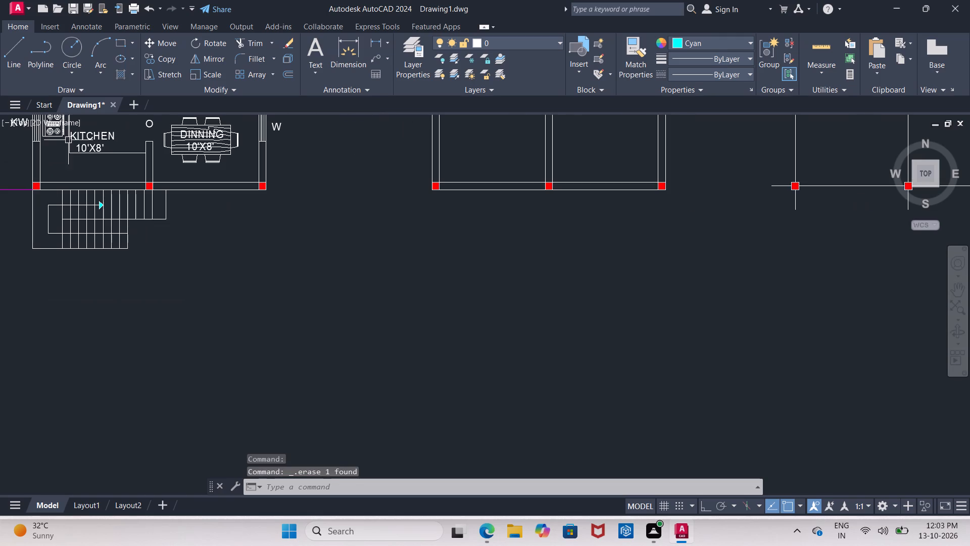
middle_click_drag(286, 155, 356, 268)
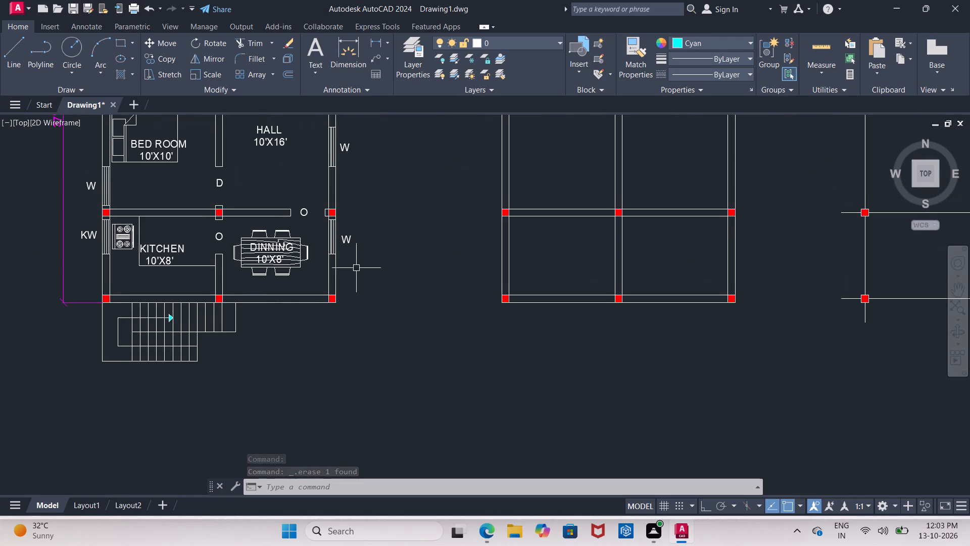
middle_click_drag(262, 180, 300, 324)
middle_click_drag(271, 230, 271, 231)
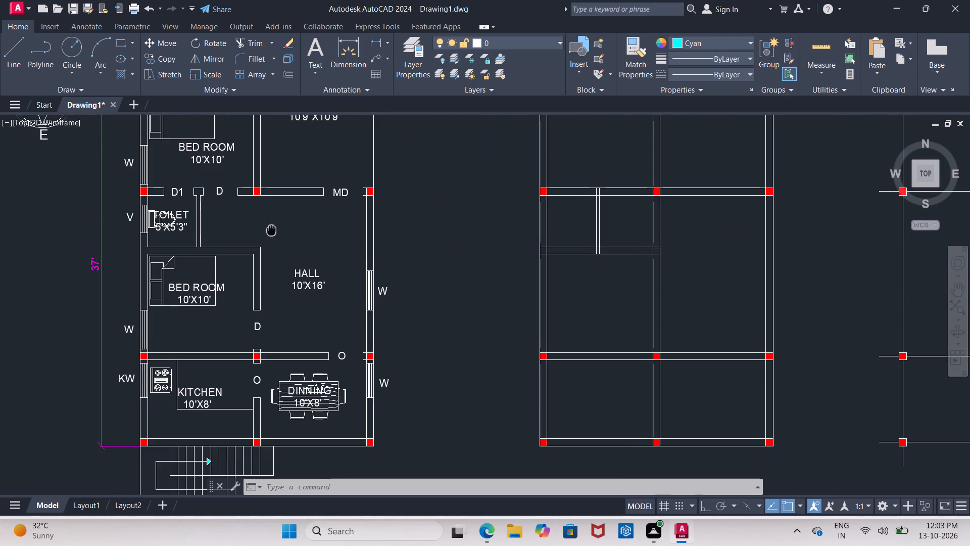
middle_click_drag(271, 231, 266, 272)
scroll(265, 271, "down", 1)
middle_click_drag(265, 271, 217, 246)
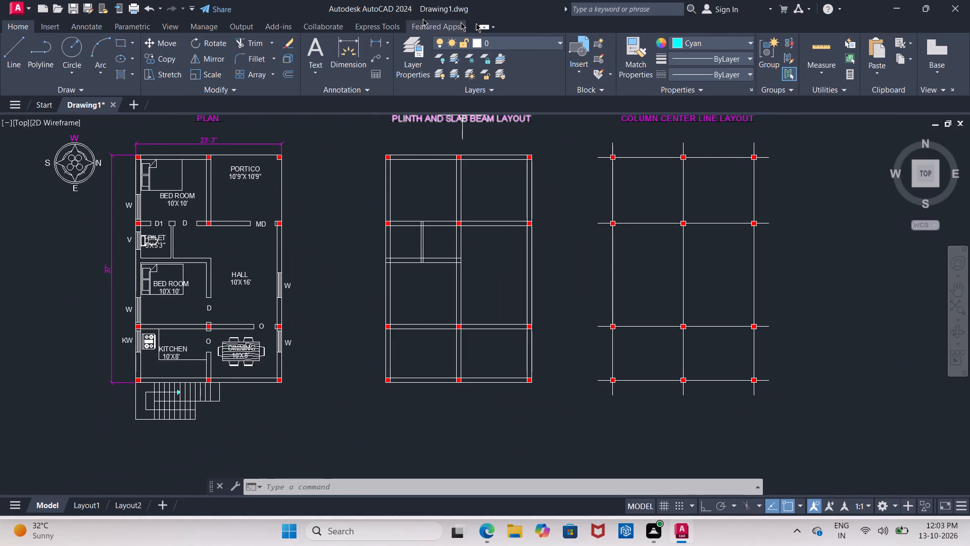
left_click(748, 42)
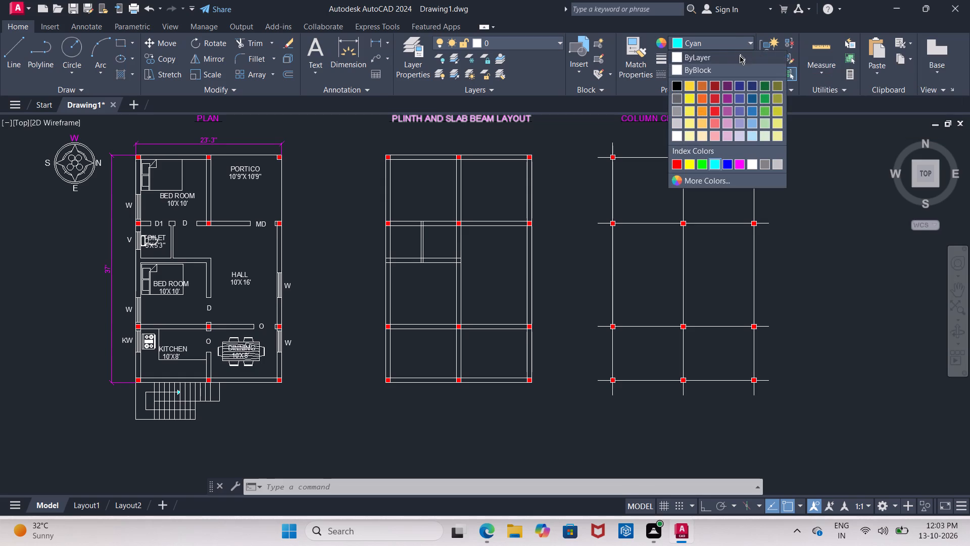
left_click(688, 121)
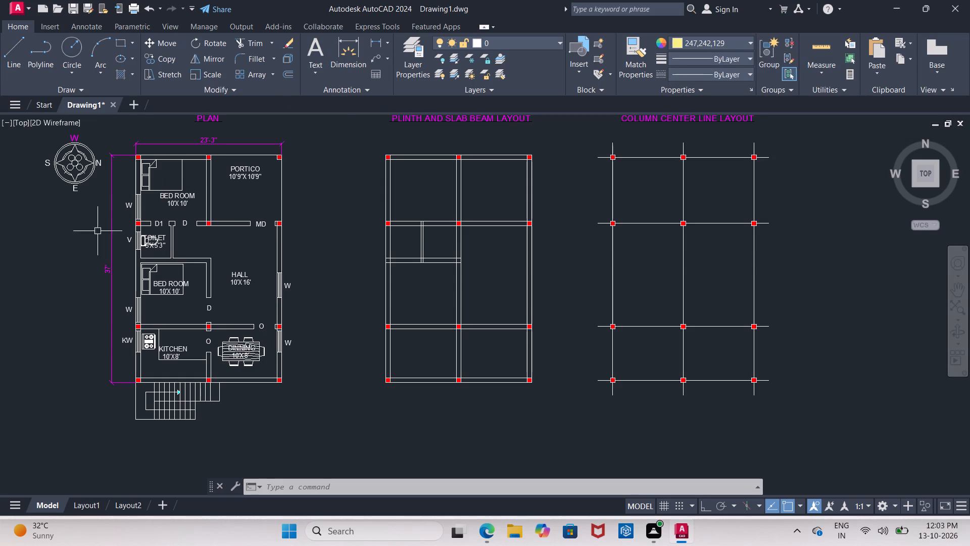
left_click(10, 58)
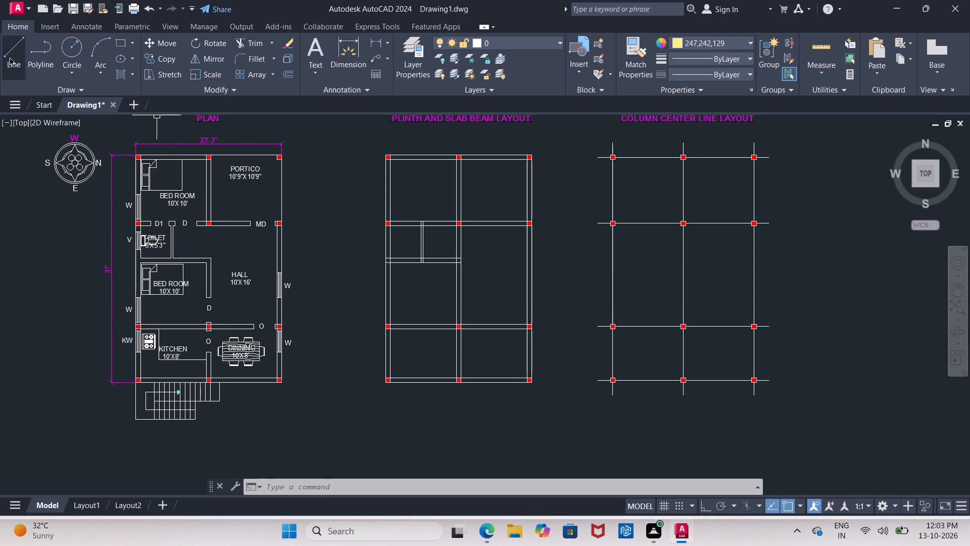
left_click(323, 205)
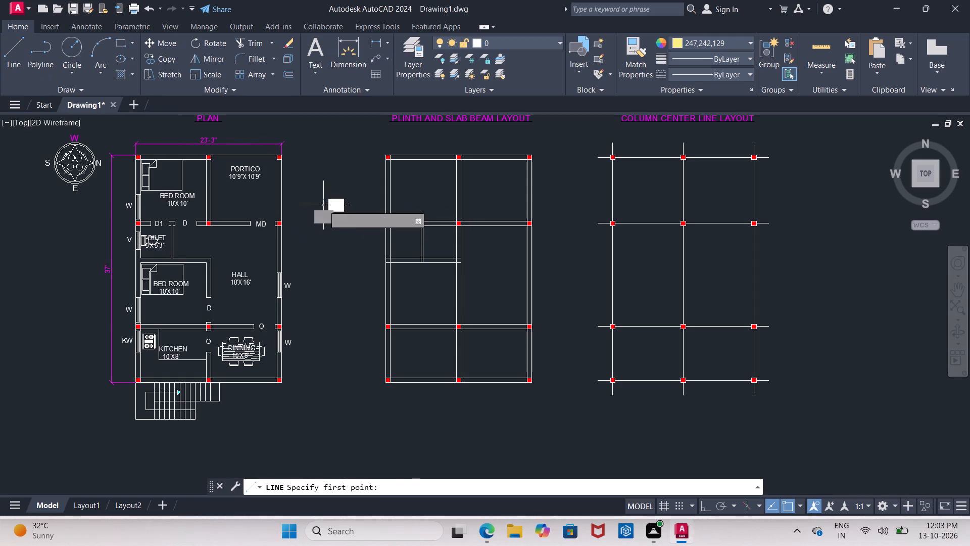
left_click(329, 268)
key("Escape")
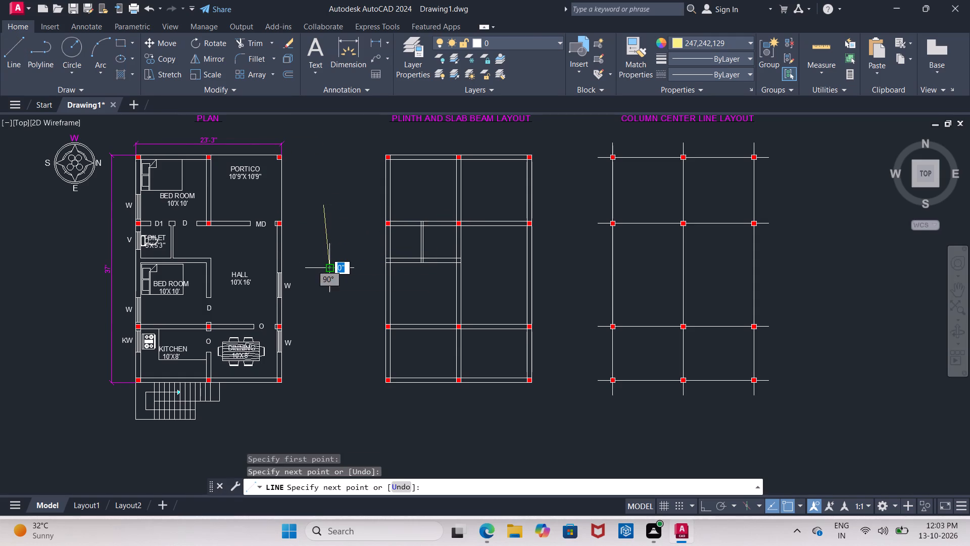
Match the properties of the pale yellow helper line onto the stove block and the two kitchen counter lines.
left_click(641, 48)
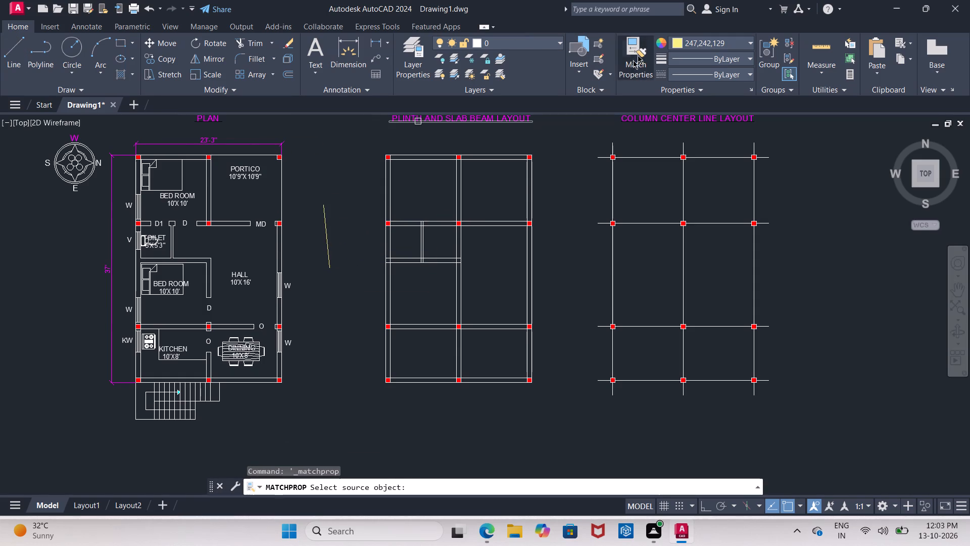
left_click(327, 248)
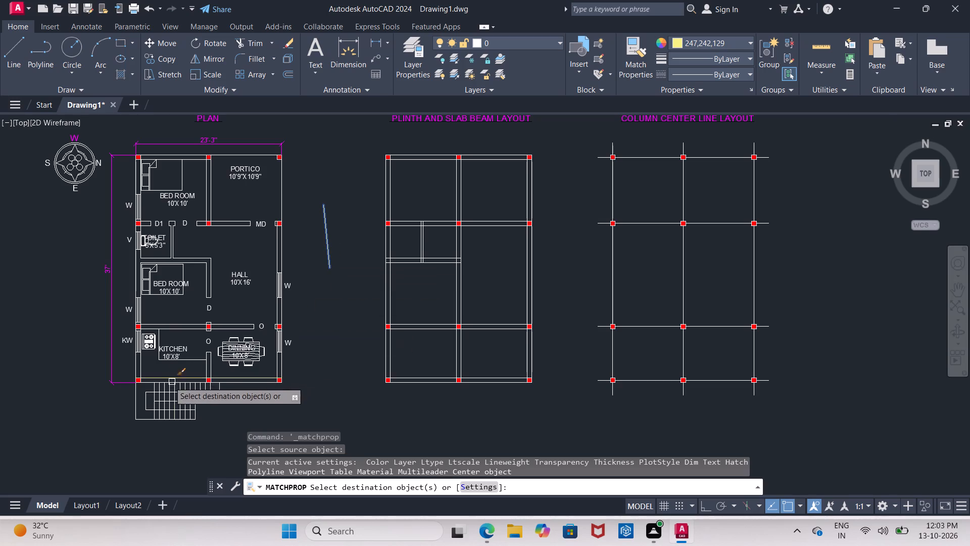
scroll(147, 359, "up", 2)
scroll(140, 299, "up", 2)
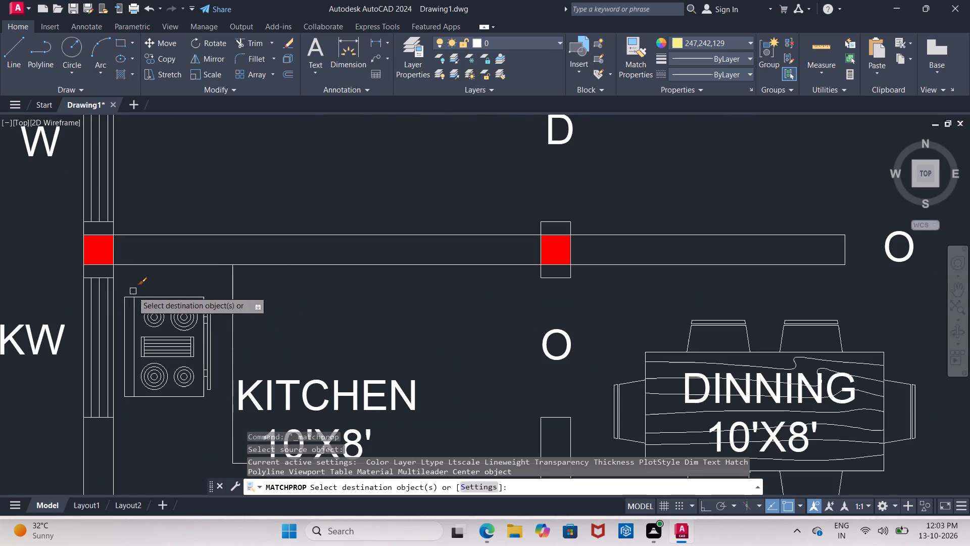
left_click(120, 284)
left_click(217, 431)
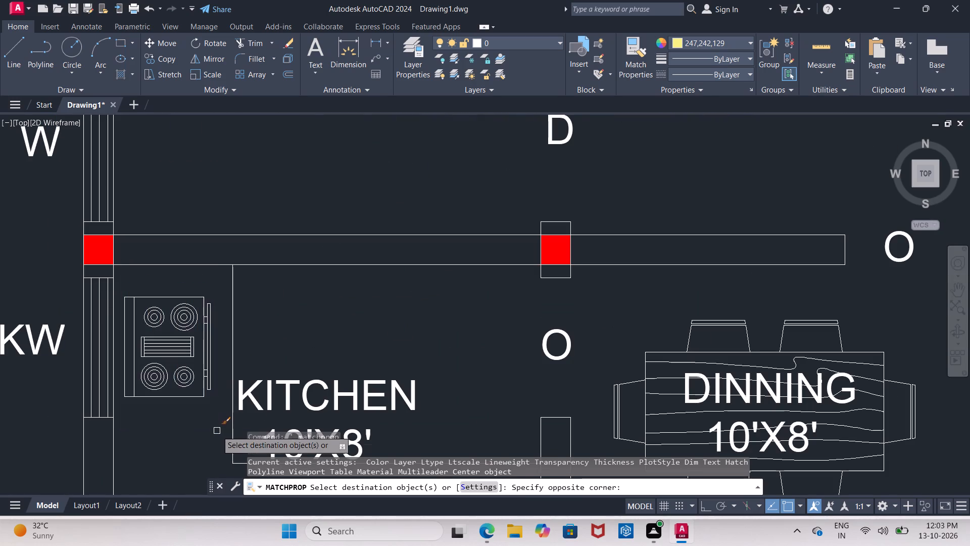
middle_click_drag(208, 421, 156, 330)
left_click(181, 286)
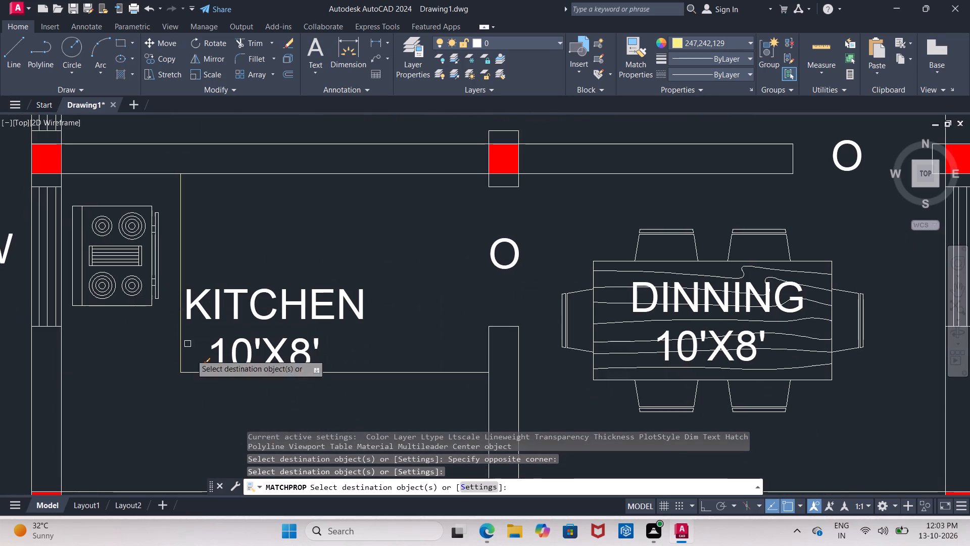
left_click(261, 374)
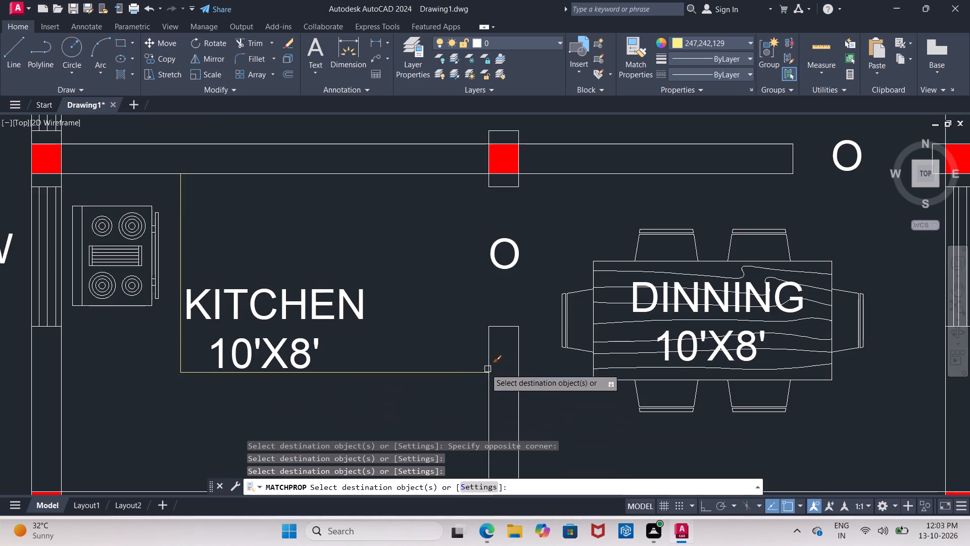
Match the helper line's properties onto the KITCHEN and DINNING labels and their 10'X8' size texts.
scroll(455, 353, "down", 2)
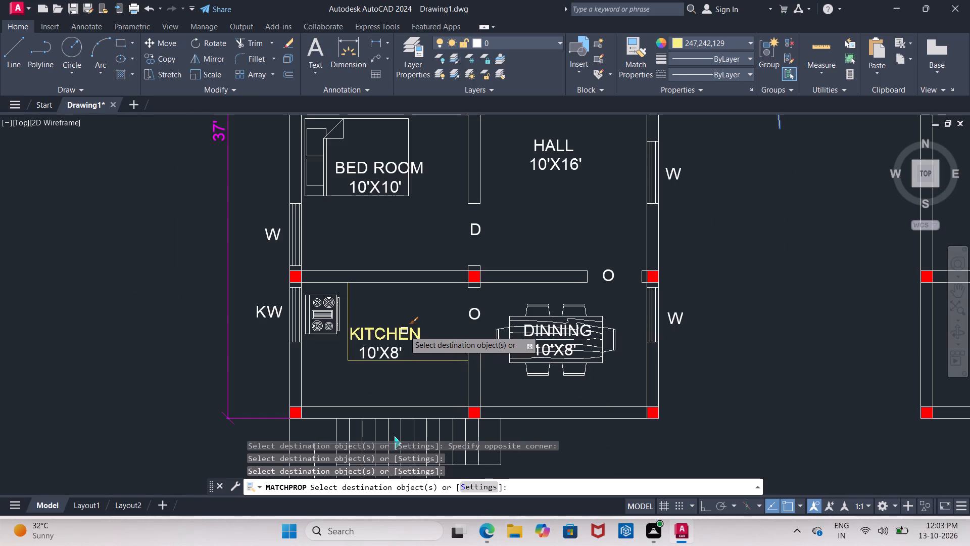
left_click(404, 331)
left_click(394, 353)
middle_click_drag(425, 334, 235, 352)
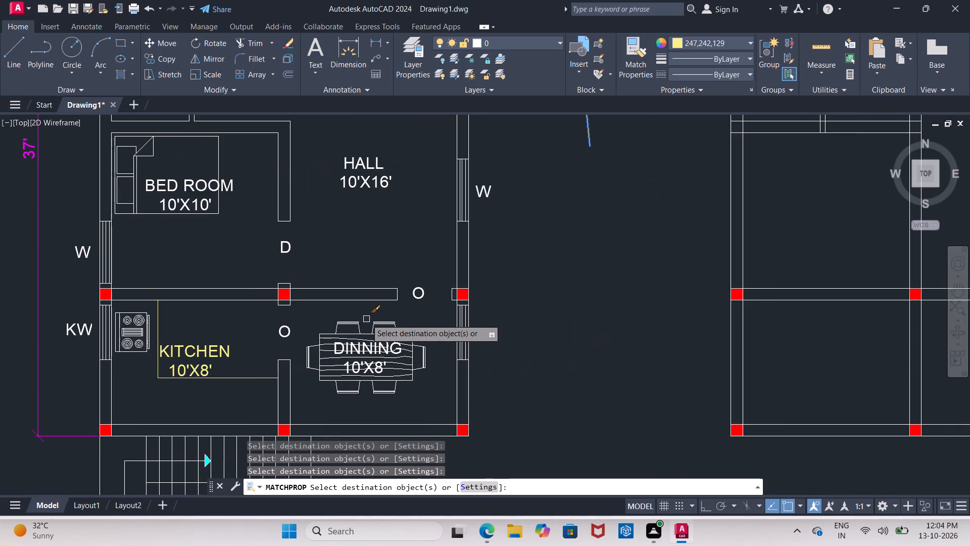
left_click(349, 351)
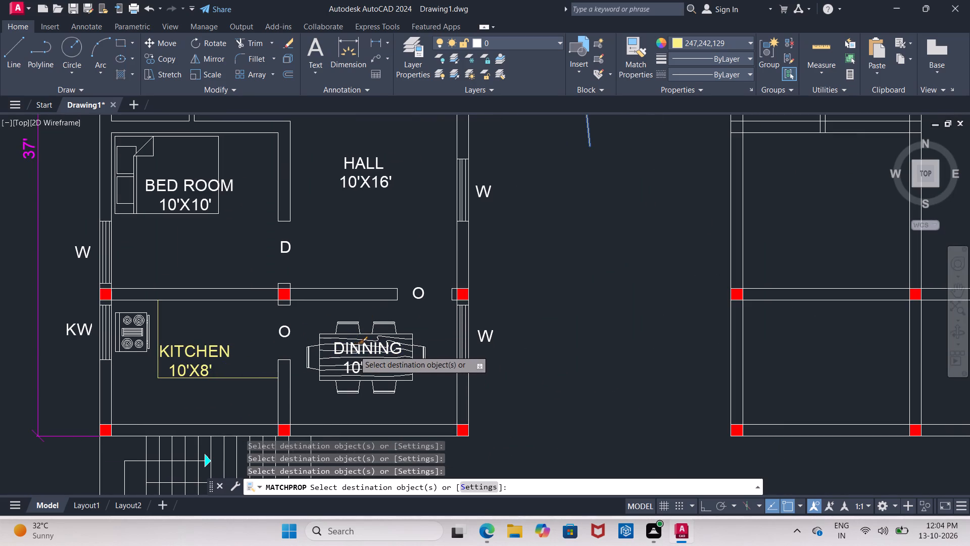
left_click(356, 347)
scroll(388, 348, "up", 3)
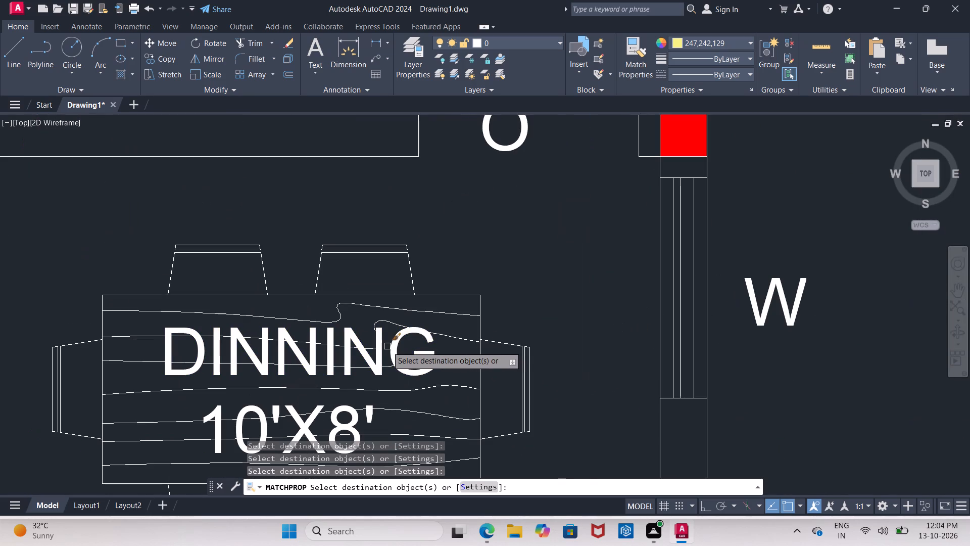
left_click(395, 345)
left_click(345, 421)
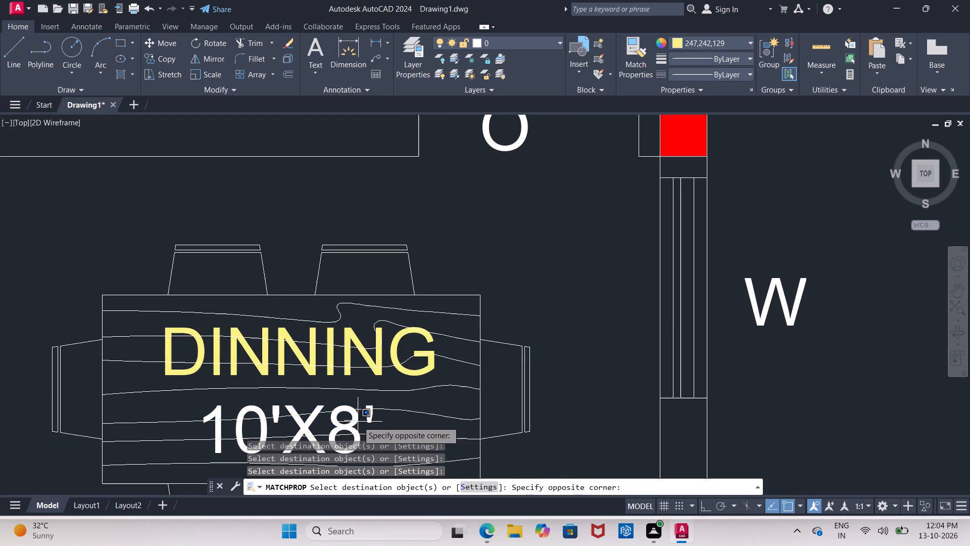
left_click(354, 421)
left_click(351, 422)
scroll(351, 422, "down", 4)
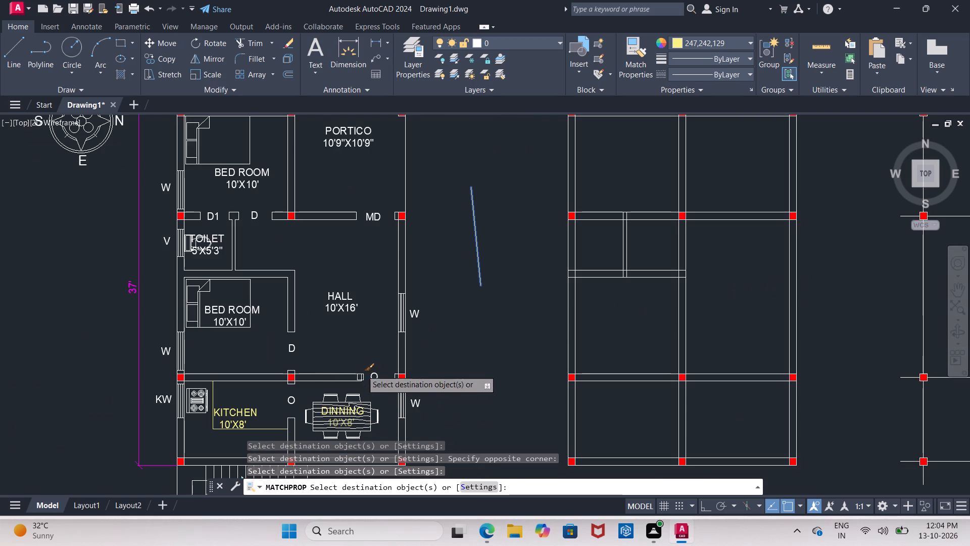
Match the helper line's properties onto the HALL, lower BED ROOM and TOILET labels and their size texts.
left_click(331, 295)
left_click(342, 309)
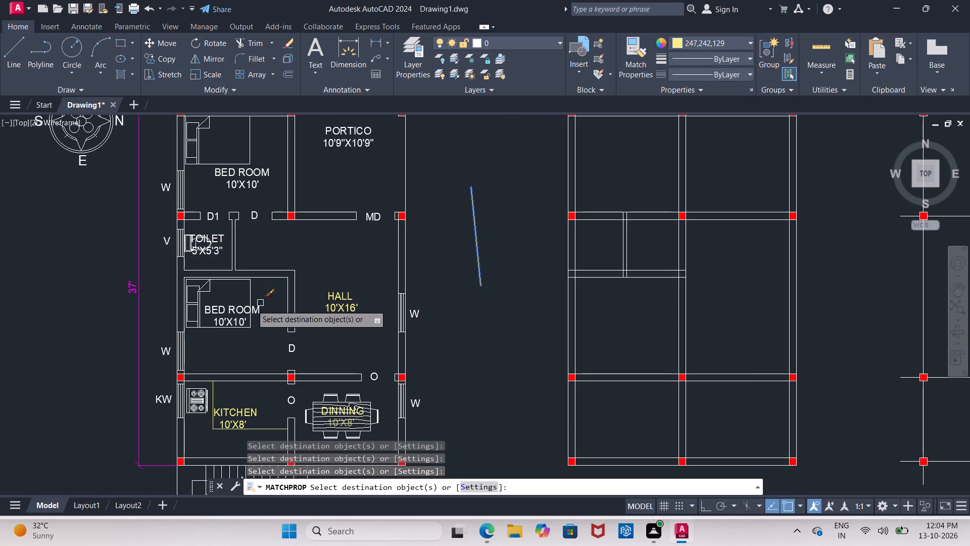
left_click(228, 311)
left_click(229, 323)
middle_click_drag(221, 287, 238, 341)
scroll(226, 294, "up", 2)
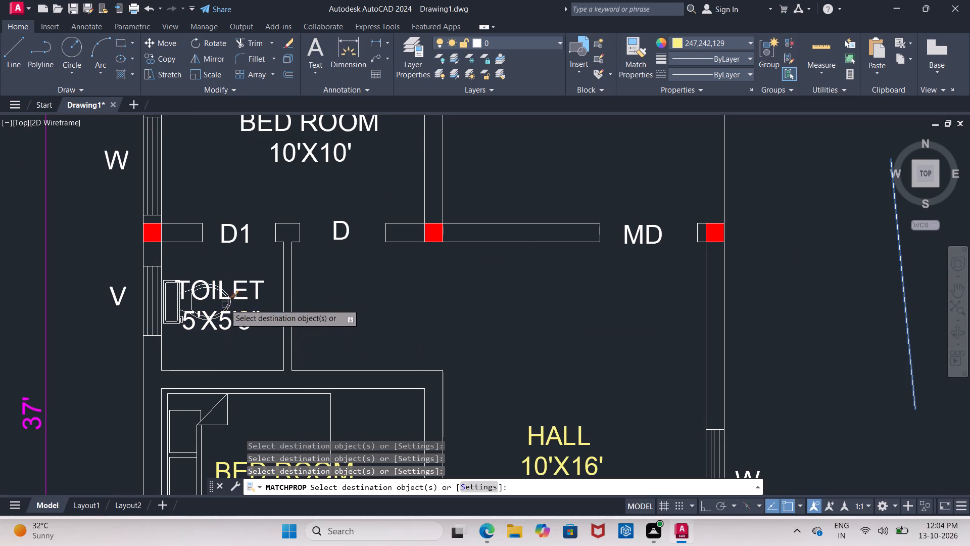
left_click(241, 290)
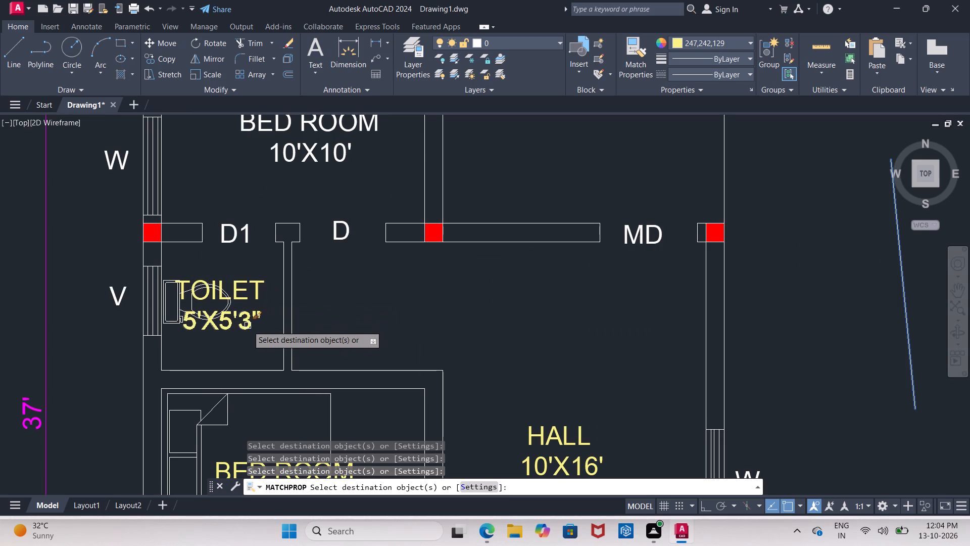
left_click(248, 323)
Match the helper line's properties onto the upper BED ROOM and PORTICO labels and their size texts.
middle_click_drag(262, 302, 258, 413)
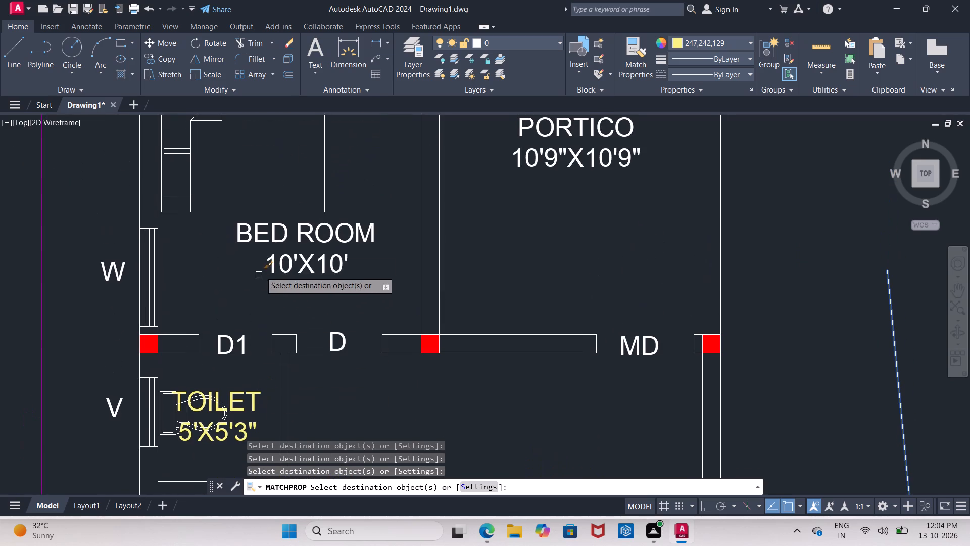
left_click(262, 226)
left_click(297, 264)
scroll(339, 269, "down", 3)
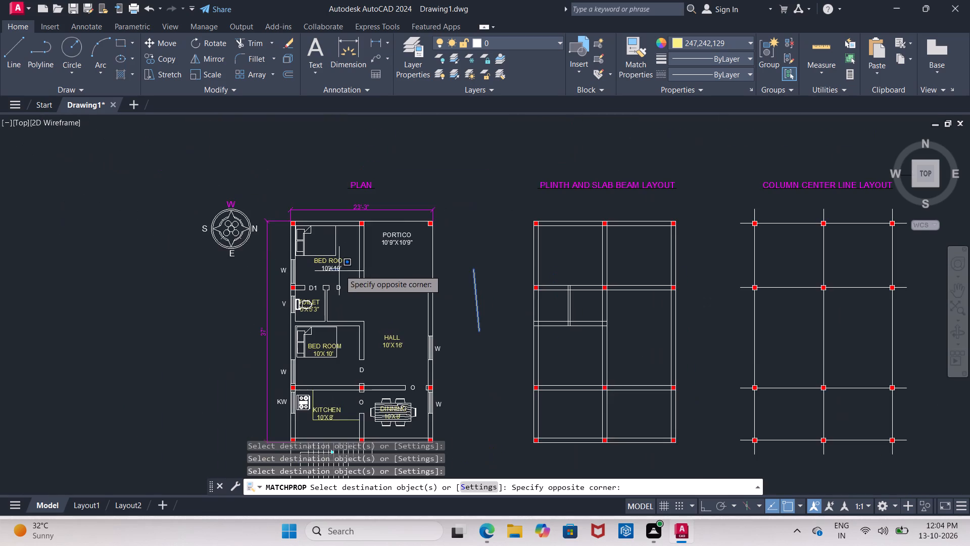
scroll(342, 268, "up", 2)
left_click(329, 271)
left_click(326, 269)
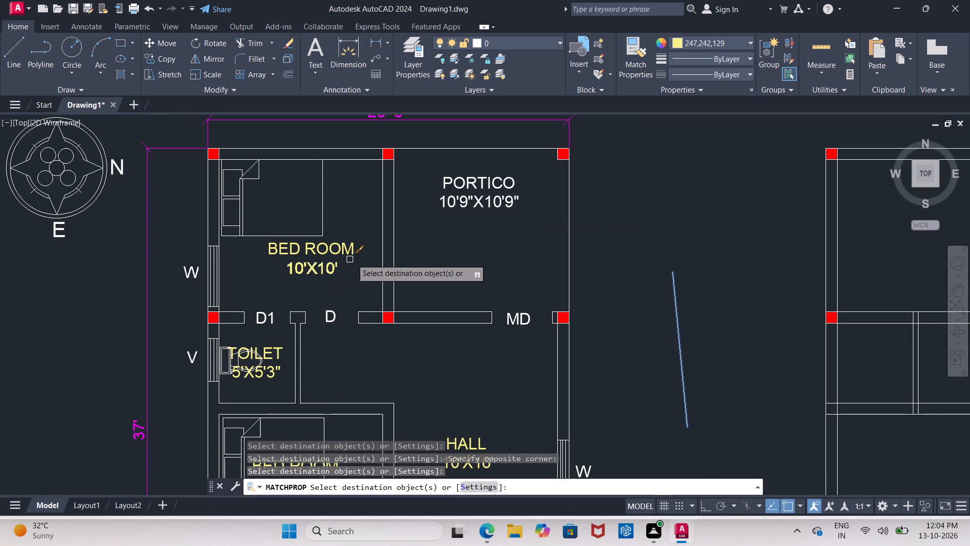
middle_click_drag(353, 258, 254, 306)
left_click(369, 231)
left_click(380, 248)
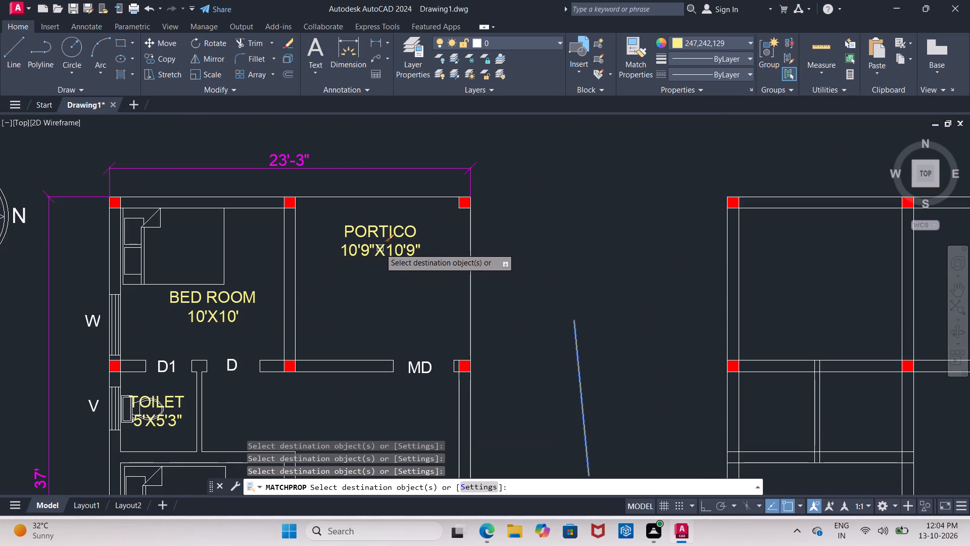
scroll(380, 248, "down", 1)
middle_click_drag(379, 264, 344, 225)
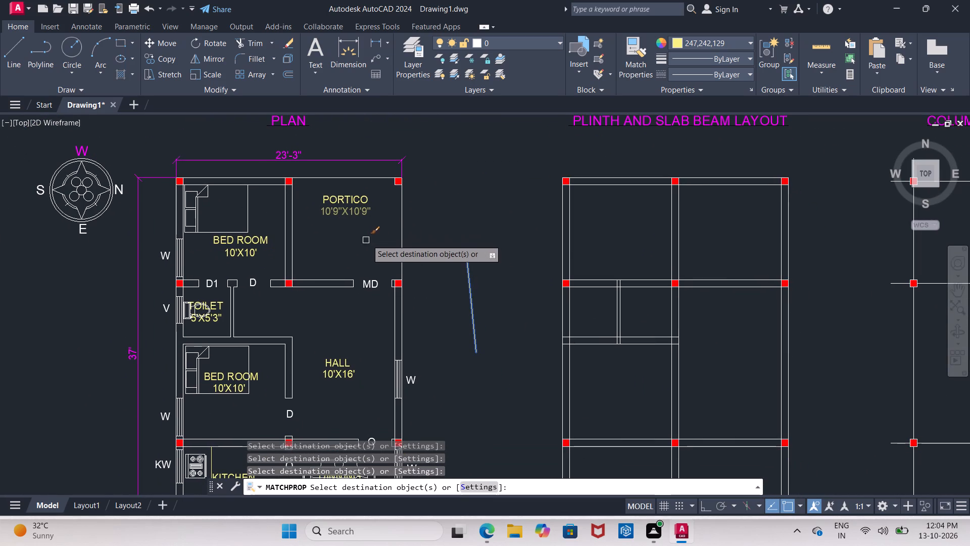
left_click(365, 222)
left_click(350, 213)
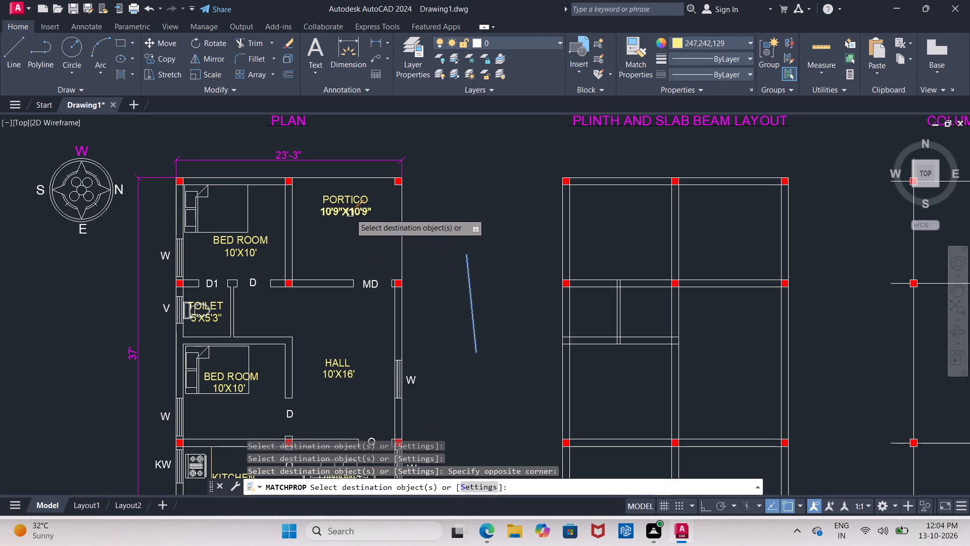
Match the helper line's properties onto the door and opening labels MD, D, D1 and O throughout the plan.
left_click(373, 285)
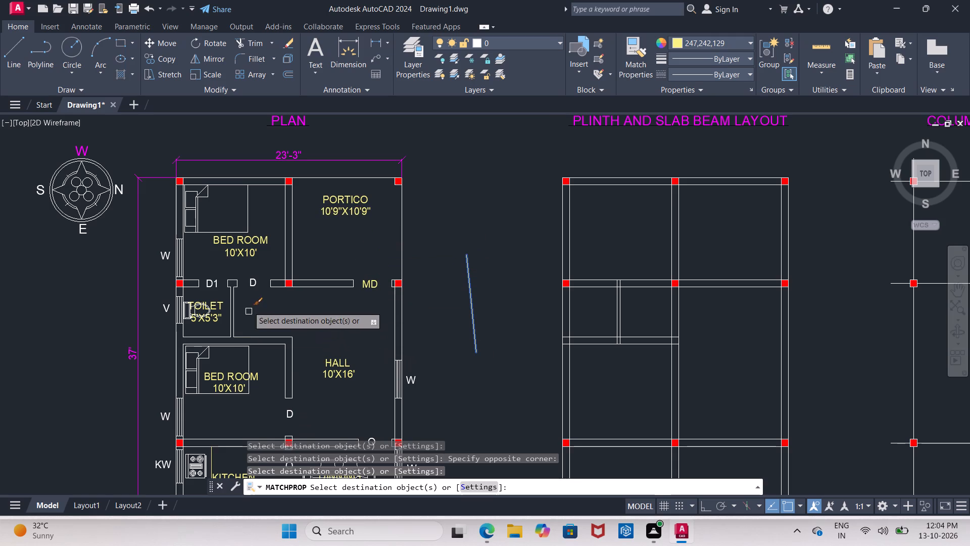
left_click(256, 283)
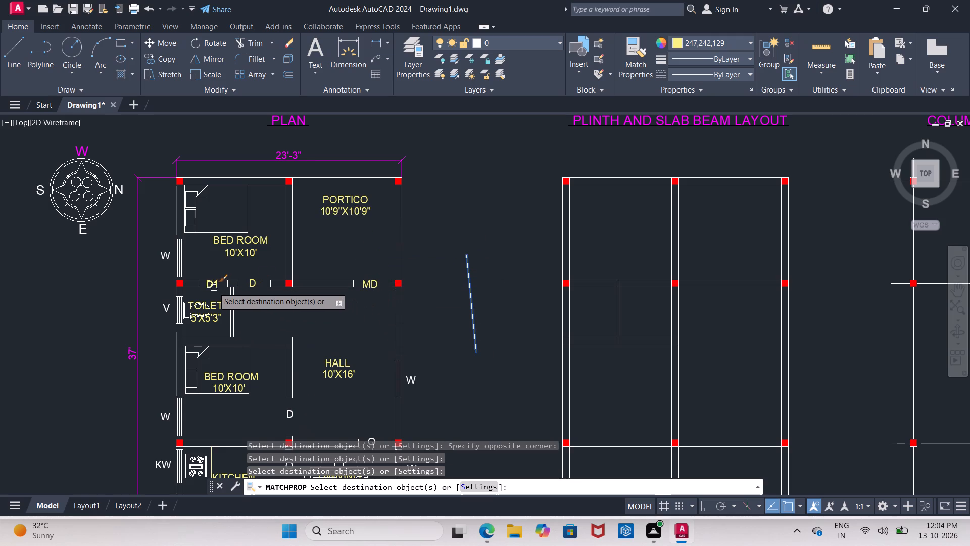
left_click(212, 283)
middle_click_drag(317, 347, 280, 255)
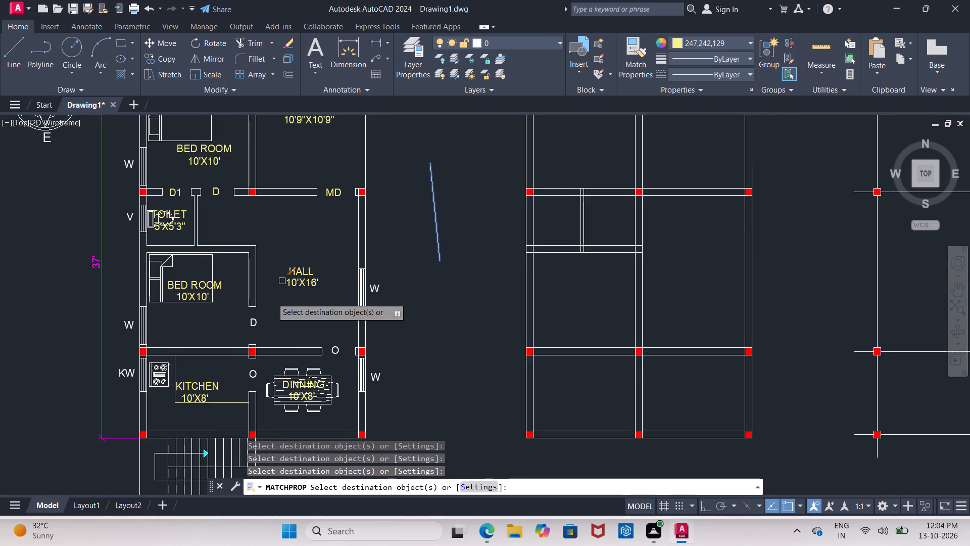
left_click(253, 324)
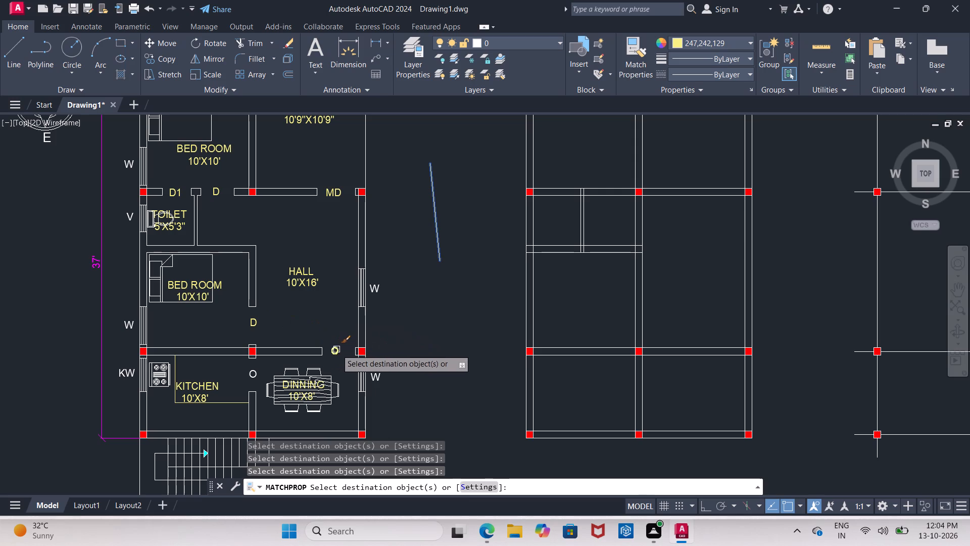
left_click(337, 349)
left_click(254, 376)
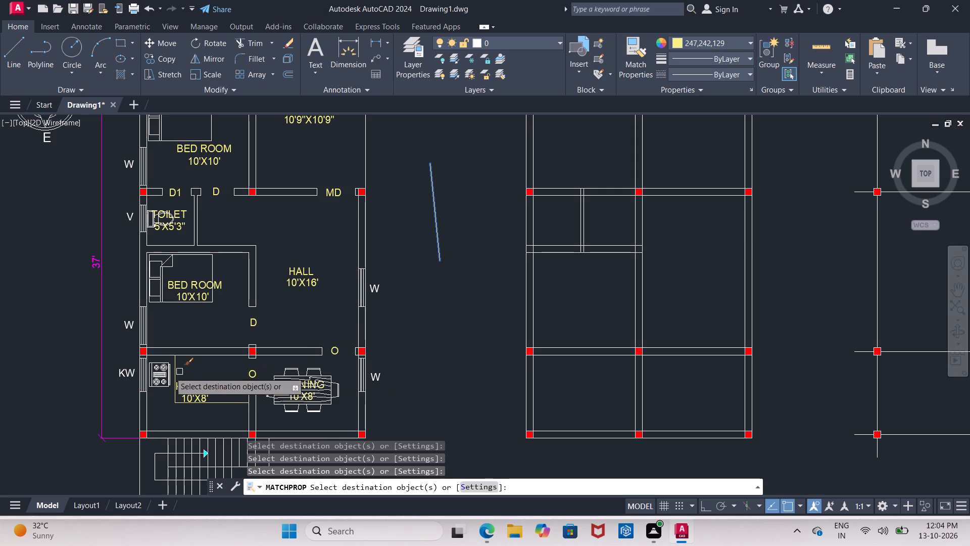
Match the helper line's properties onto the KW, W and V window labels along both outer side walls.
left_click(129, 373)
left_click(132, 322)
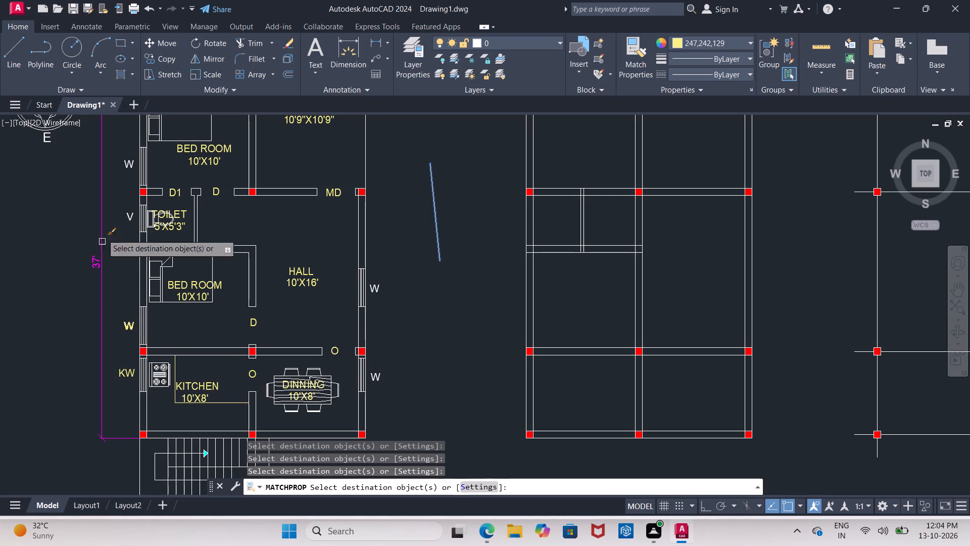
left_click(130, 215)
left_click(127, 161)
middle_click_drag(128, 162, 132, 198)
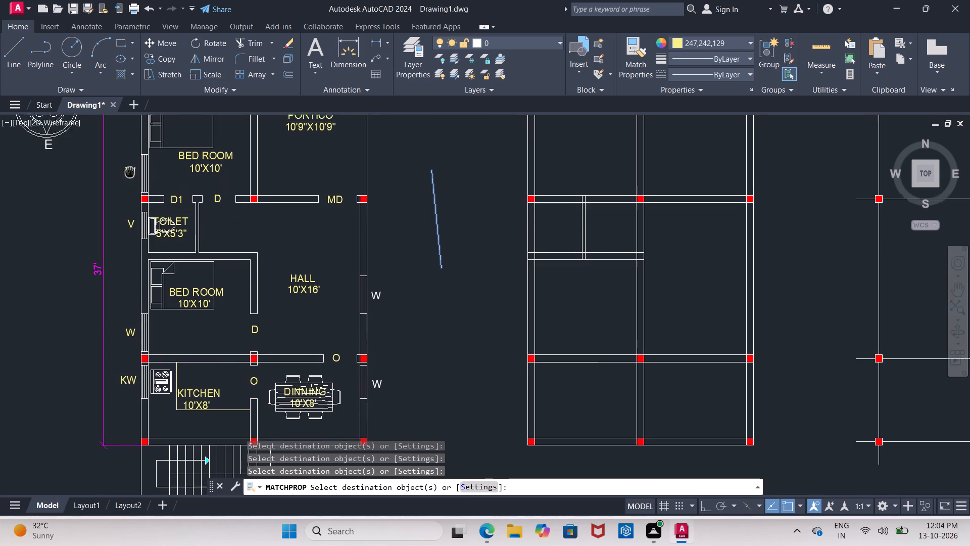
middle_click_drag(132, 198, 137, 247)
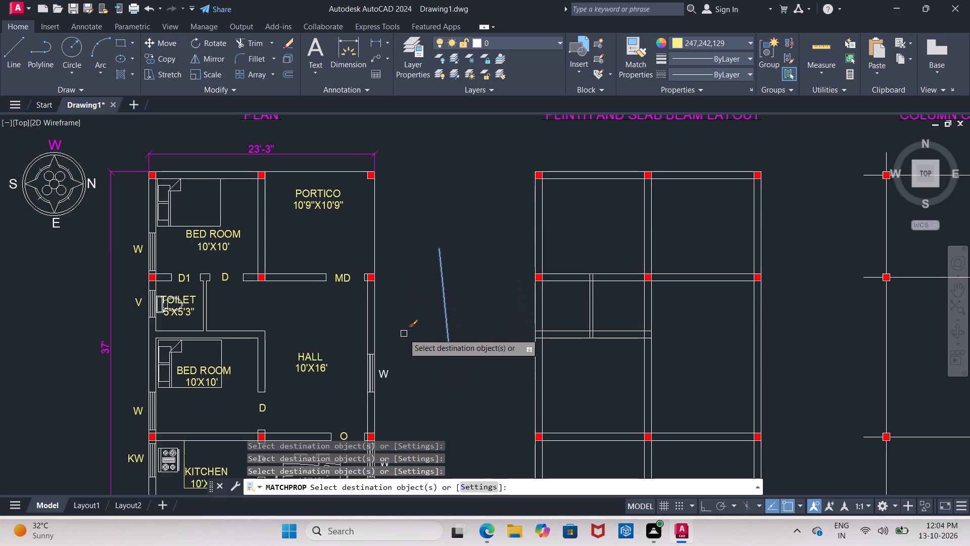
middle_click_drag(379, 291, 345, 184)
left_click(354, 267)
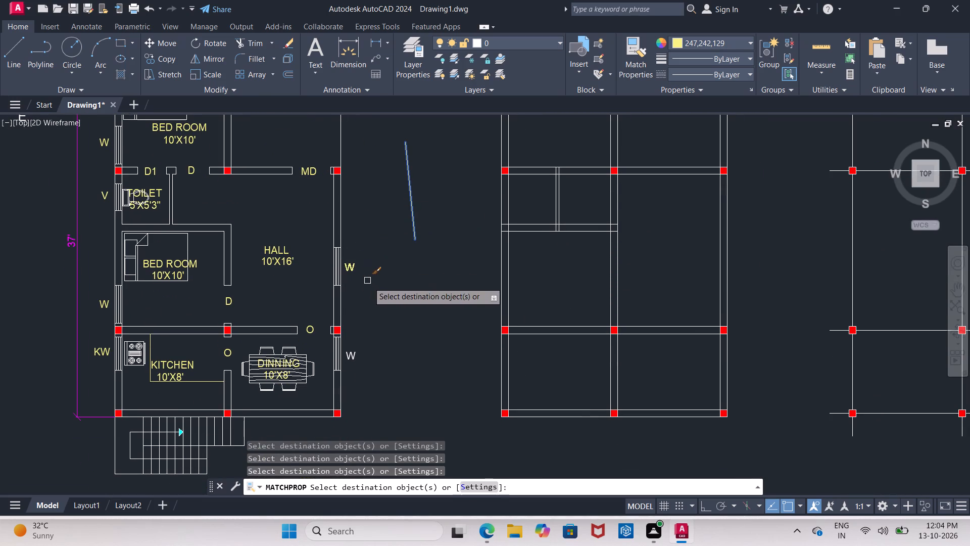
left_click(350, 357)
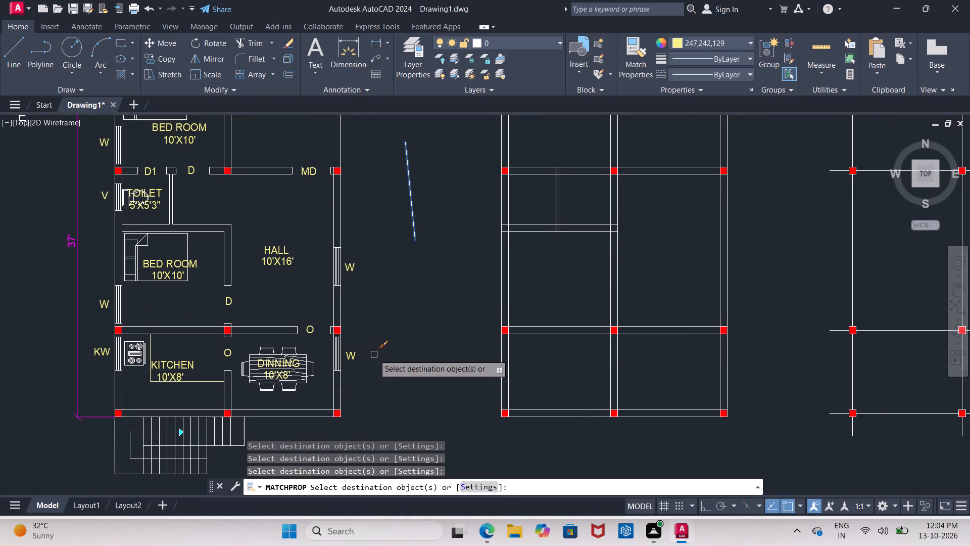
key("Escape")
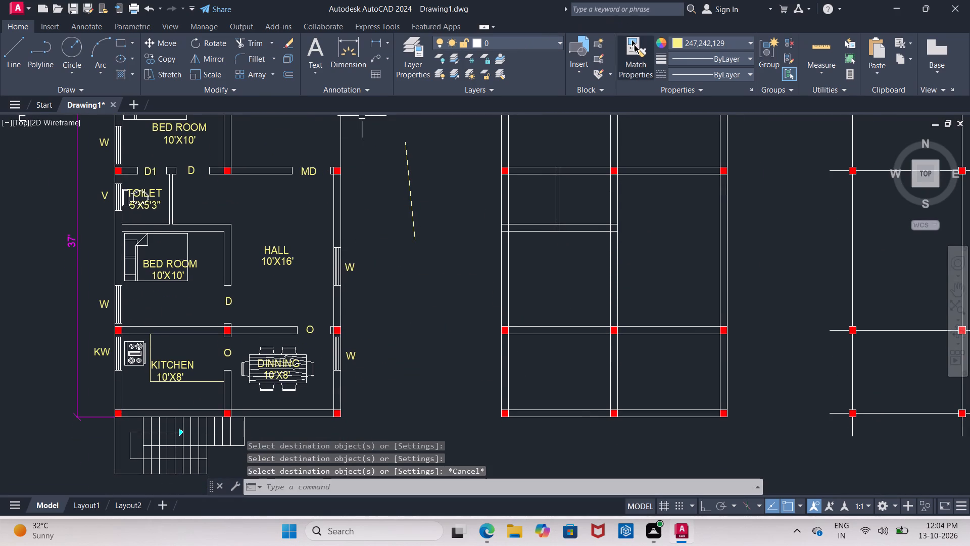
Match the cyan stair arrow's properties onto the kitchen window (KW) and the lower bedroom window.
left_click(636, 50)
scroll(477, 199, "down", 2)
scroll(371, 297, "up", 2)
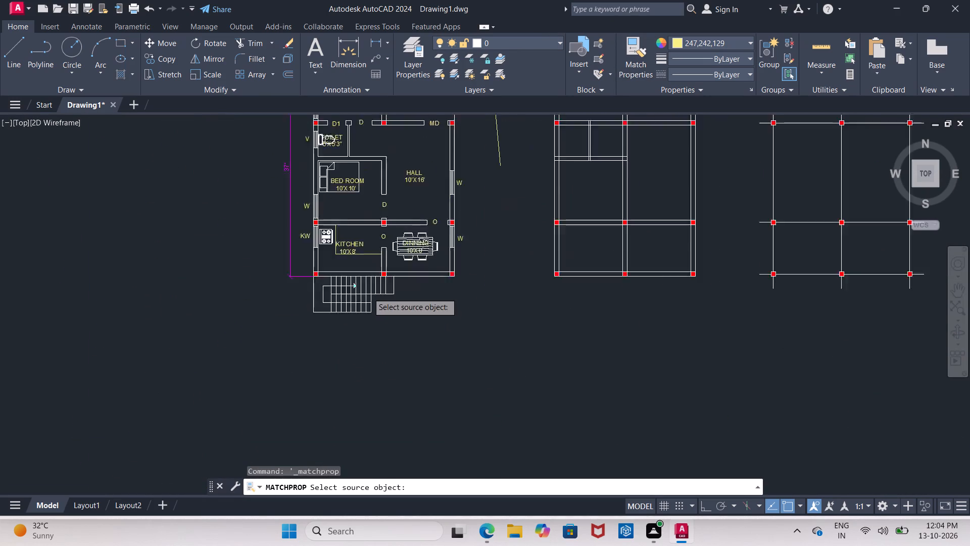
scroll(367, 292, "up", 4)
left_click(218, 223)
scroll(260, 226, "down", 3)
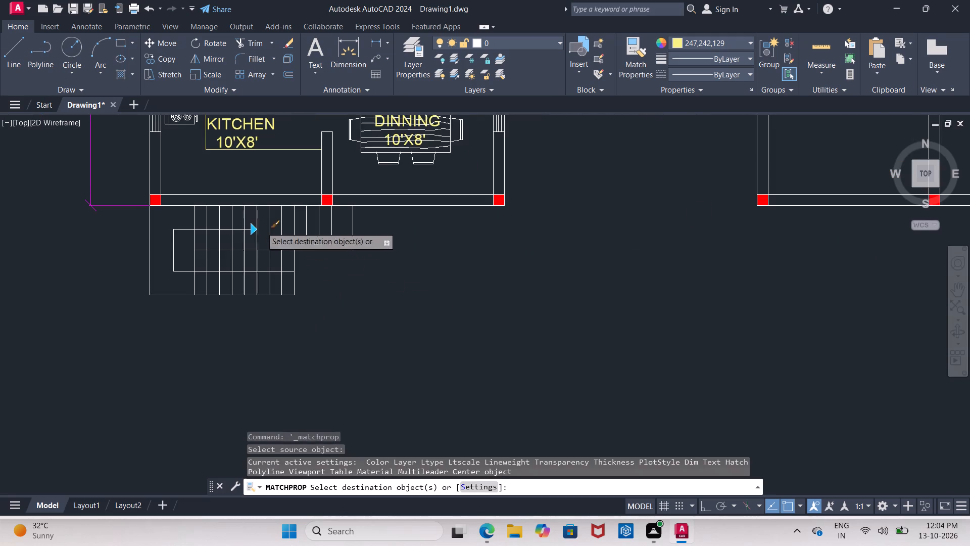
middle_click_drag(182, 160, 210, 254)
scroll(178, 188, "up", 2)
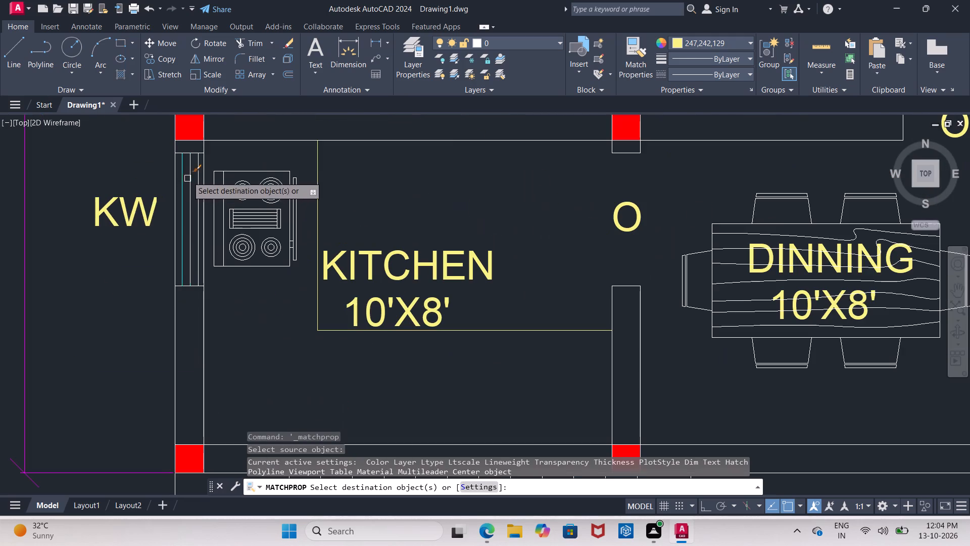
left_click(167, 147)
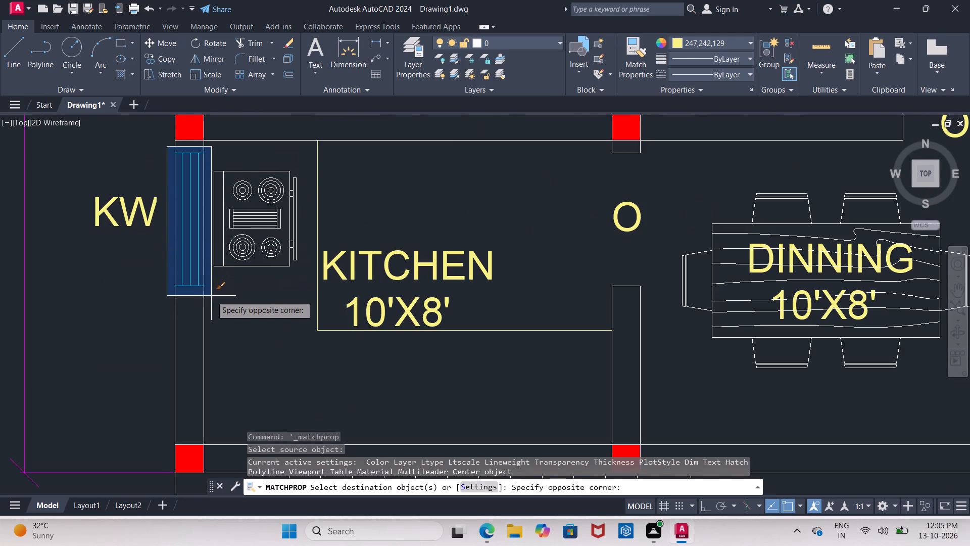
left_click(211, 296)
scroll(220, 274, "down", 1)
middle_click_drag(224, 298, 228, 379)
middle_click_drag(235, 198, 241, 268)
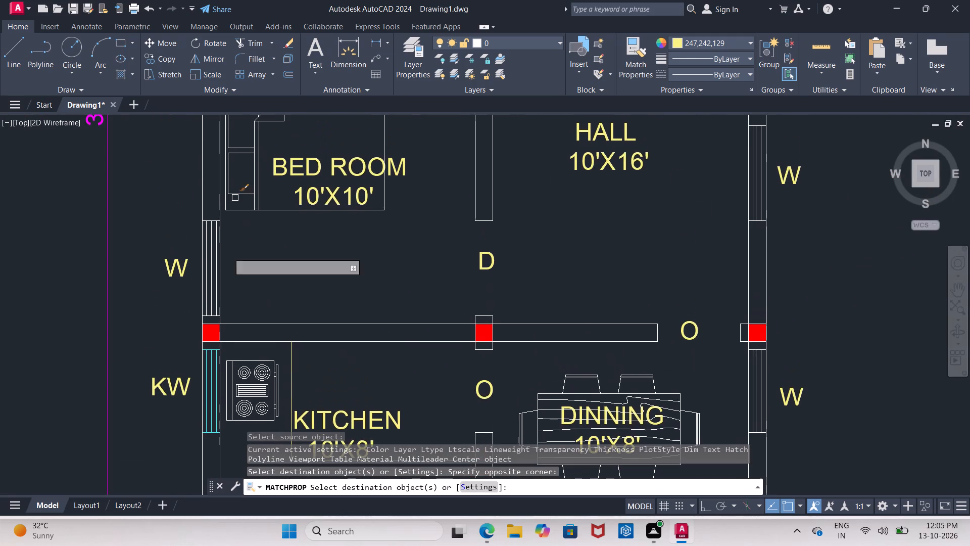
left_click(187, 210)
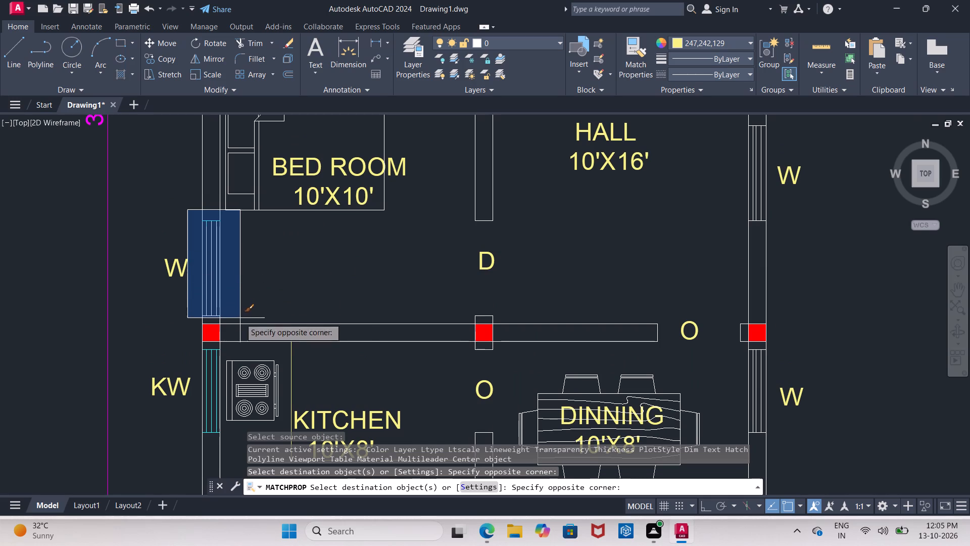
left_click(240, 318)
Match the stair arrow's properties onto the toilet ventilator (V) and the upper bedroom window.
scroll(247, 291, "down", 1)
middle_click_drag(247, 290, 238, 382)
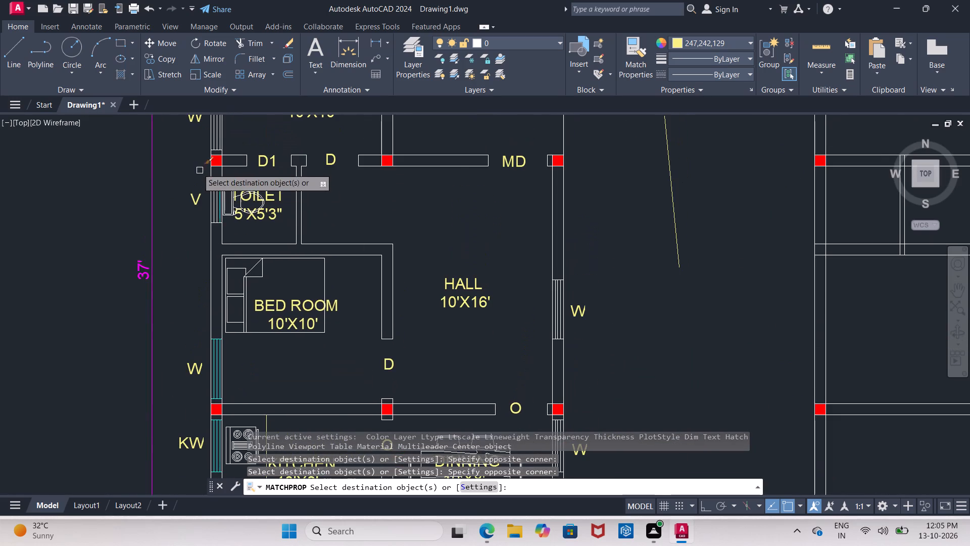
scroll(196, 166, "up", 1)
left_click(211, 185)
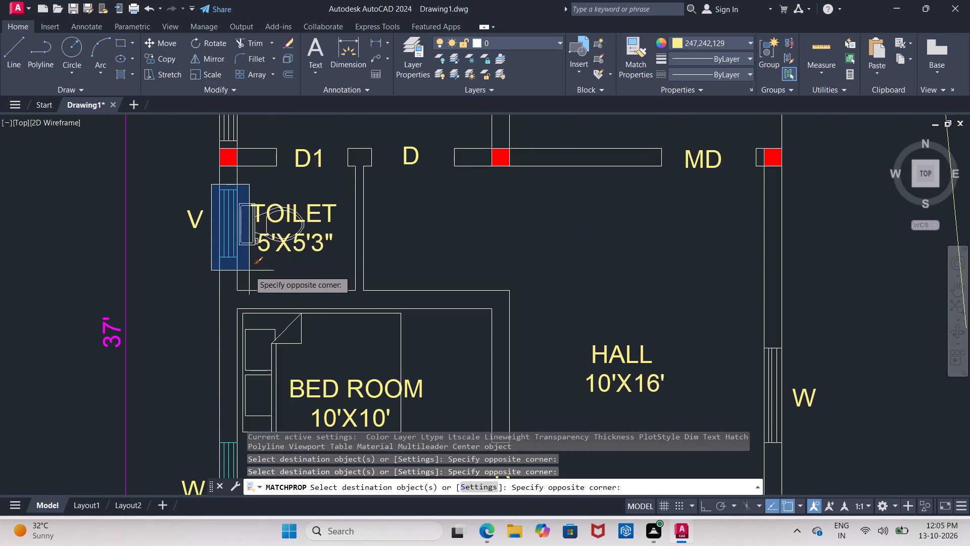
left_click(249, 270)
scroll(265, 180, "up", 1)
middle_click_drag(265, 180, 262, 297)
middle_click_drag(237, 264, 244, 315)
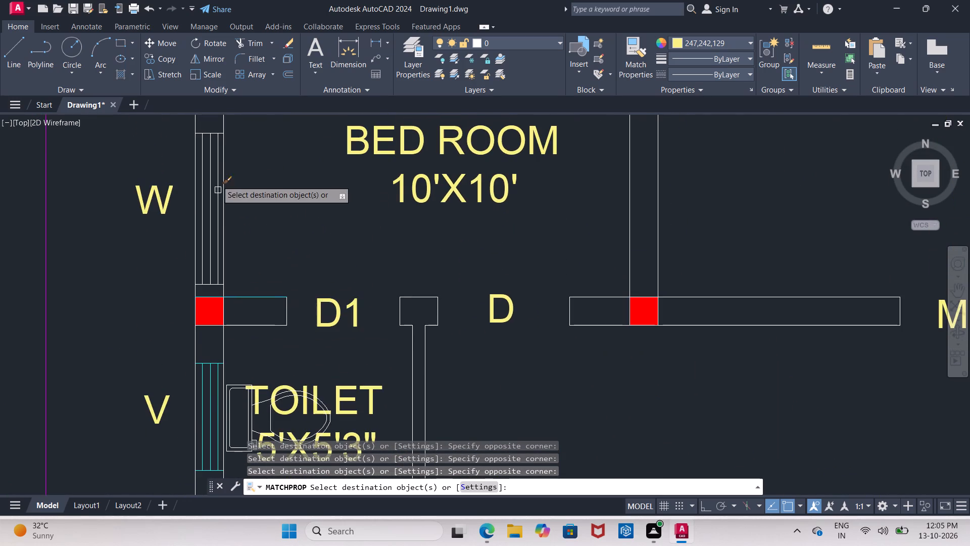
scroll(216, 160, "down", 1)
middle_click_drag(216, 160, 218, 207)
left_click_drag(190, 178, 194, 187)
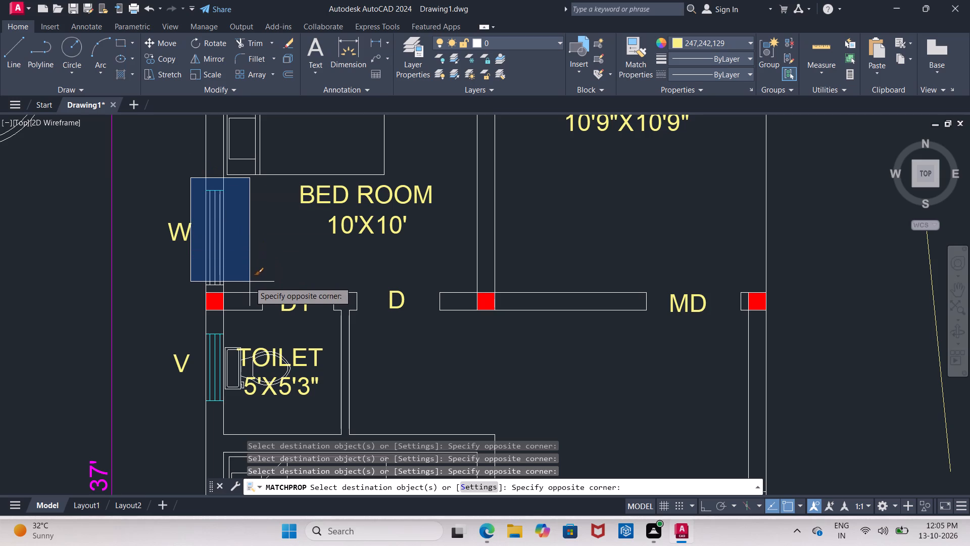
left_click(249, 287)
Match the stair arrow's properties onto the hall window and the dining room window.
scroll(255, 276, "down", 3)
middle_click_drag(356, 275, 232, 195)
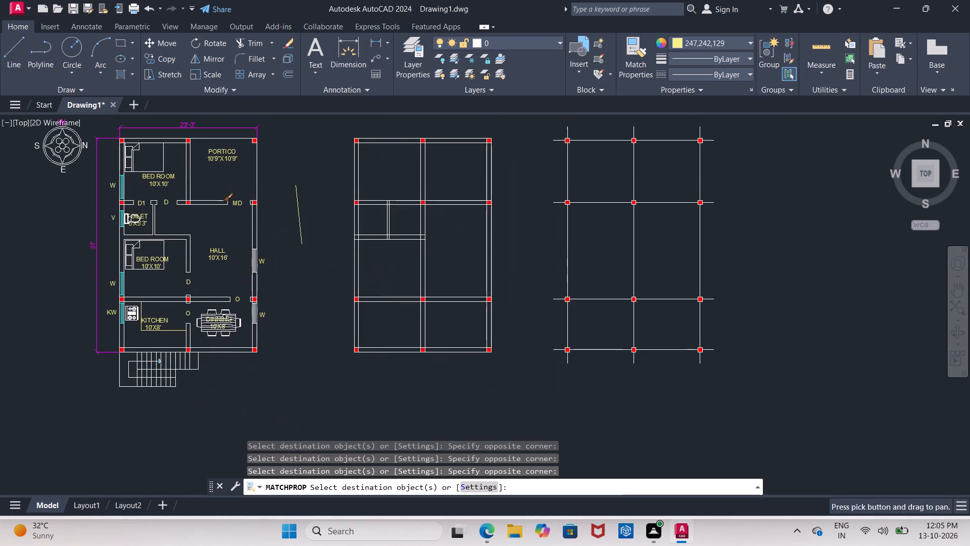
scroll(249, 236, "up", 3)
middle_click_drag(247, 235, 225, 192)
left_click_drag(219, 235, 226, 244)
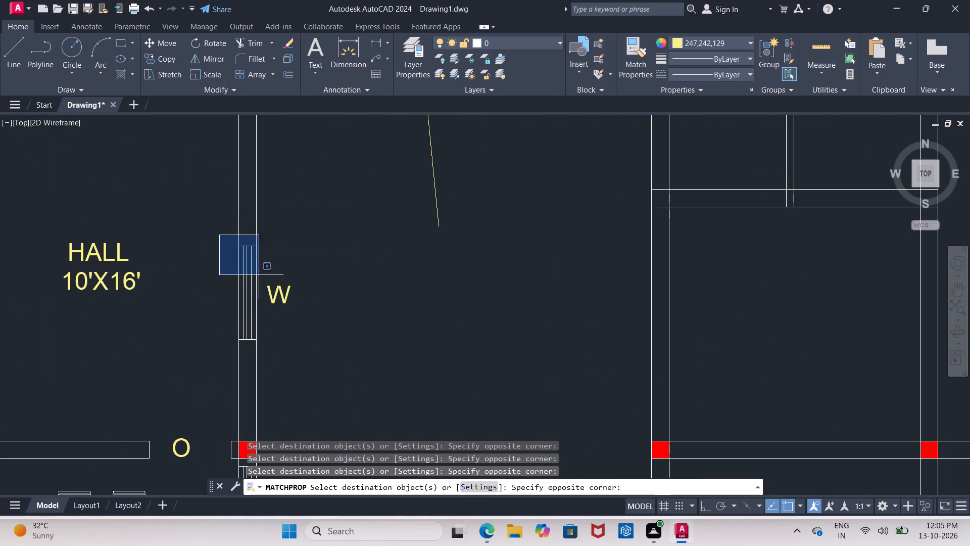
left_click(263, 357)
middle_click_drag(298, 221, 289, 372)
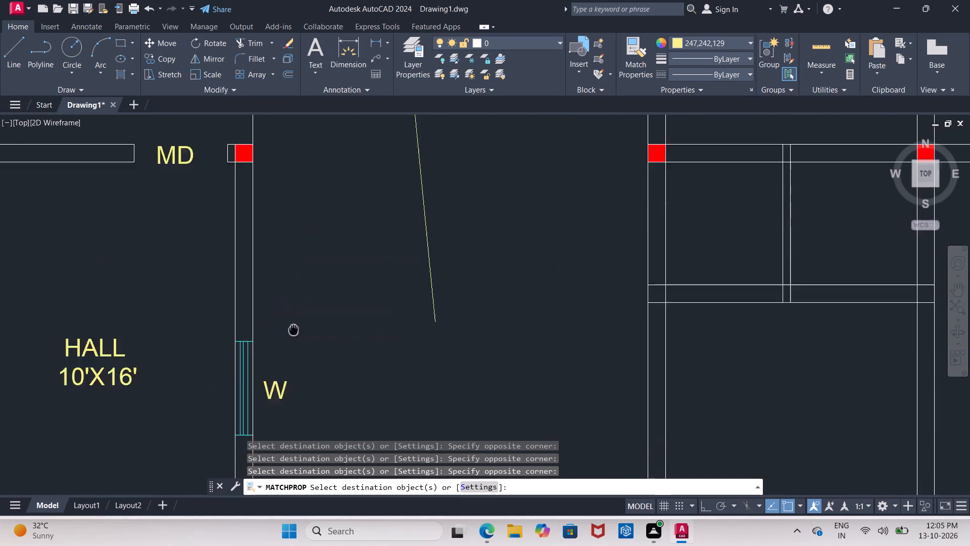
middle_click_drag(289, 372, 289, 418)
middle_click_drag(263, 242, 290, 386)
scroll(266, 259, "down", 3)
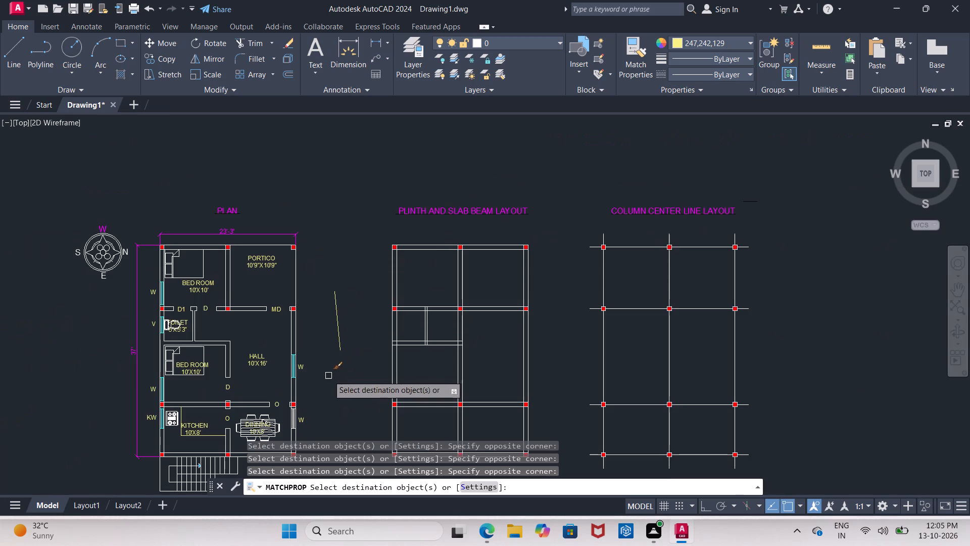
middle_click_drag(327, 376, 306, 269)
scroll(305, 307, "up", 3)
middle_click_drag(305, 306, 389, 192)
scroll(389, 192, "up", 1)
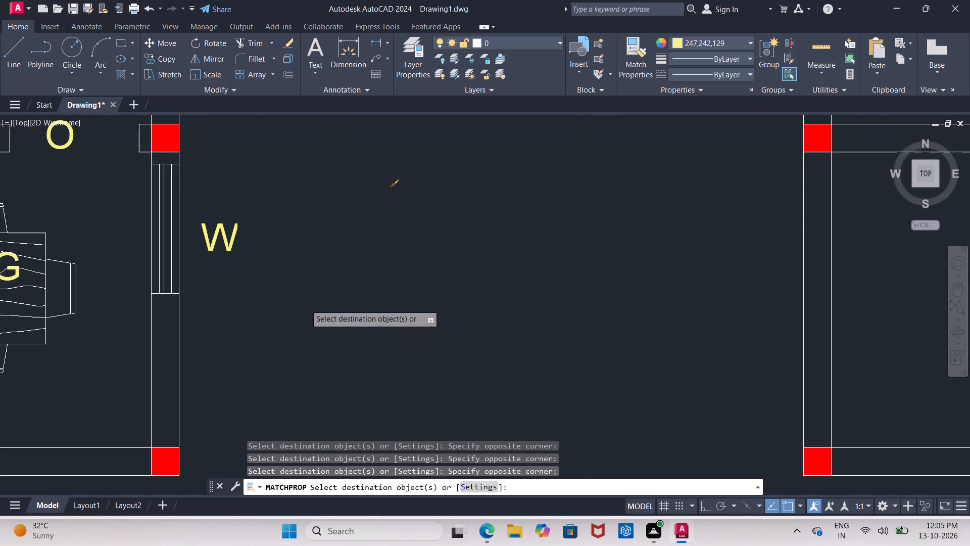
left_click(137, 160)
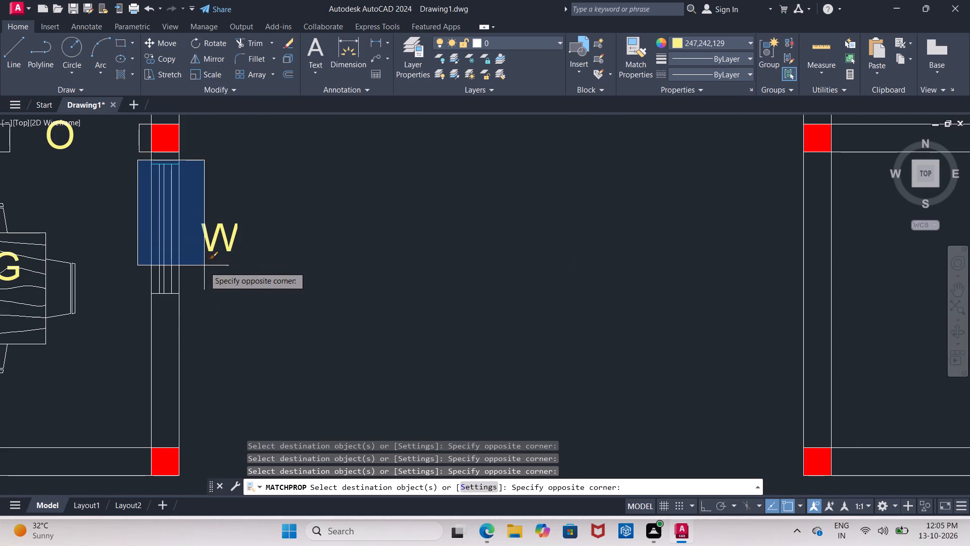
left_click(200, 307)
scroll(204, 293, "down", 4)
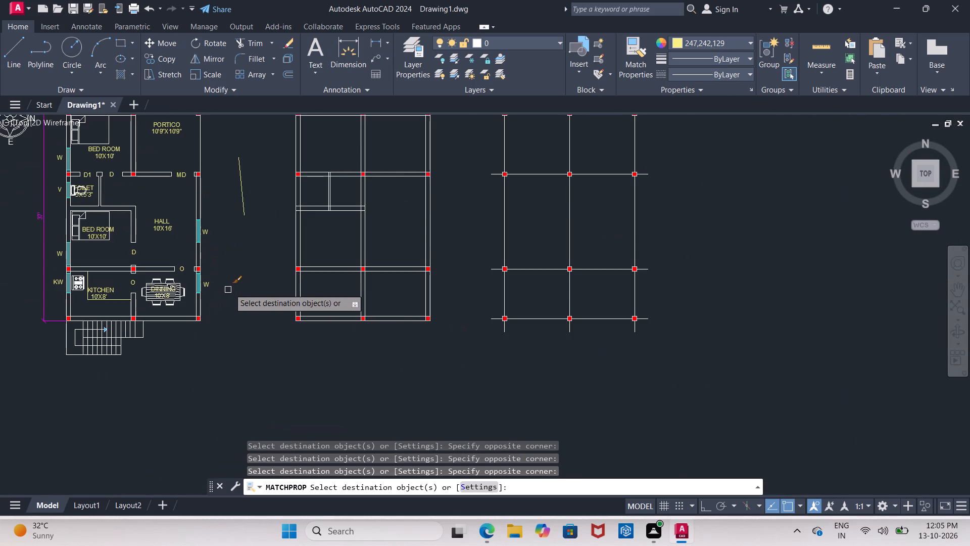
scroll(234, 284, "down", 1)
scroll(240, 258, "up", 1)
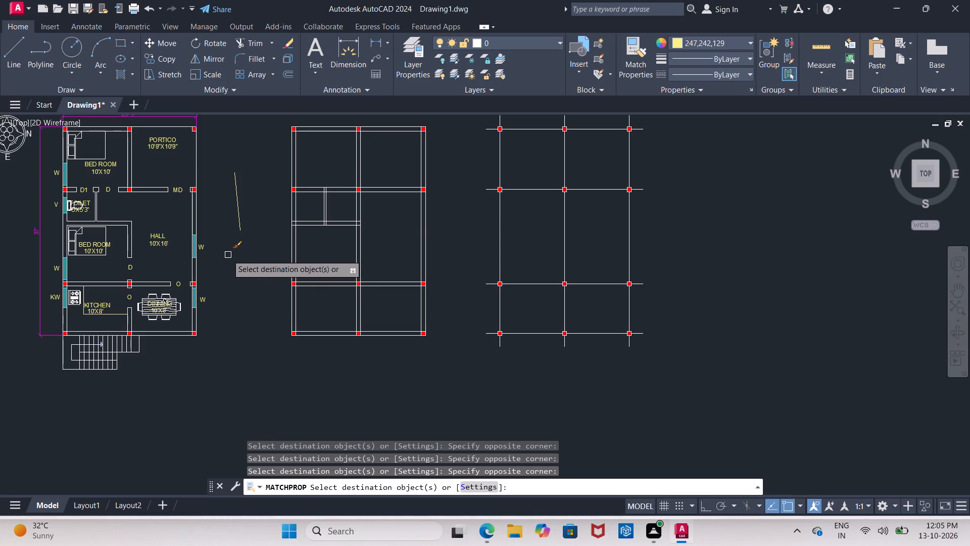
key("Escape")
Erase the pale yellow helper line between the plan and the beam layout.
left_click(242, 224)
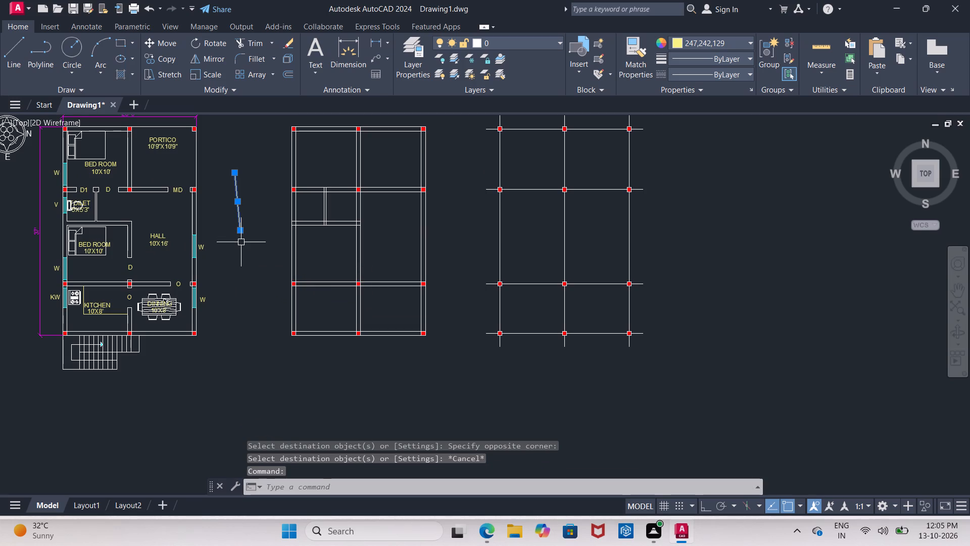
key("Delete")
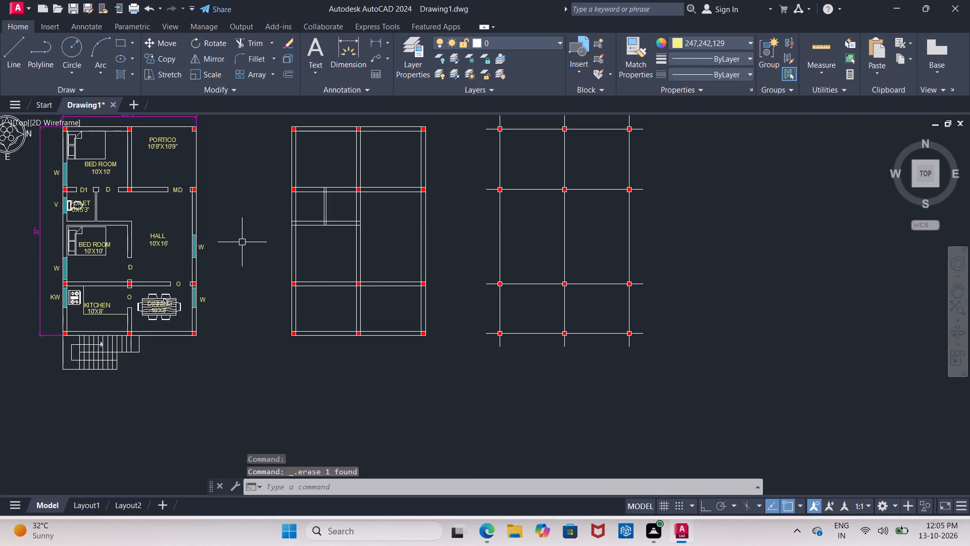
Open the upper bedroom's bed block in the Block Editor.
middle_click_drag(237, 205, 256, 229)
scroll(126, 183, "up", 2)
middle_click_drag(128, 183, 160, 243)
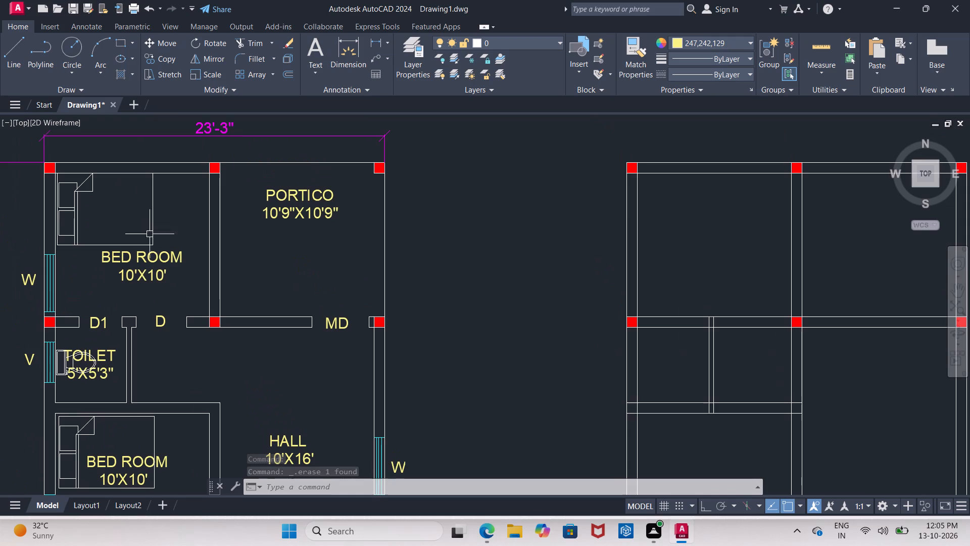
left_click(152, 212)
right_click(128, 217)
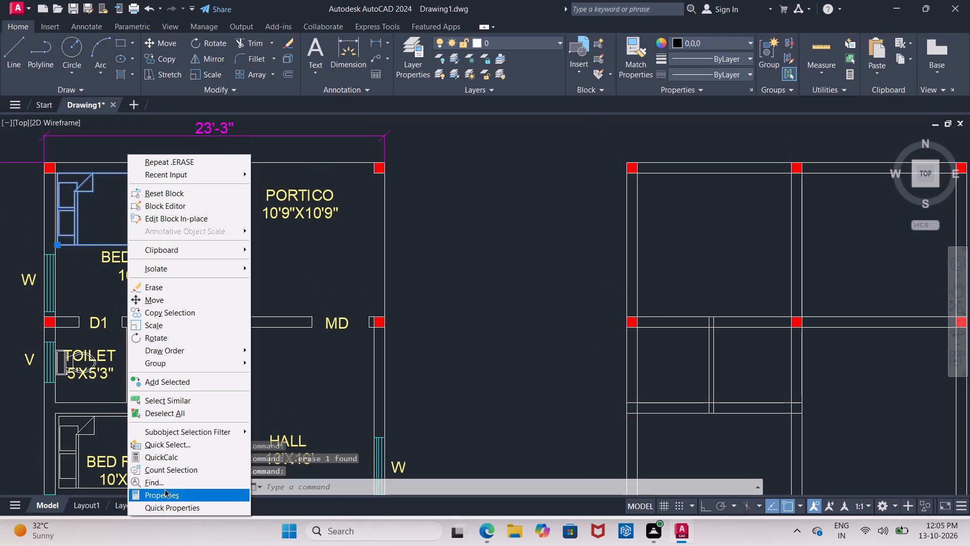
left_click(208, 210)
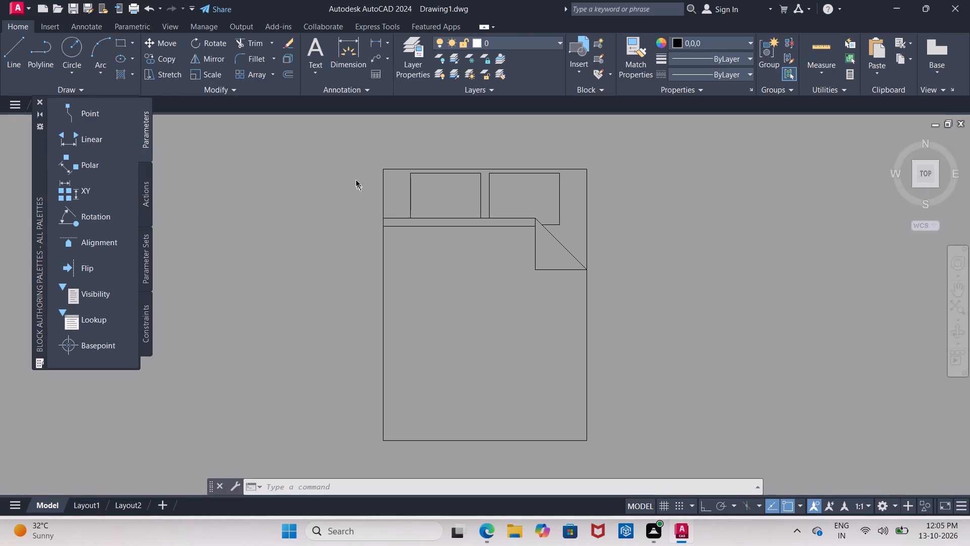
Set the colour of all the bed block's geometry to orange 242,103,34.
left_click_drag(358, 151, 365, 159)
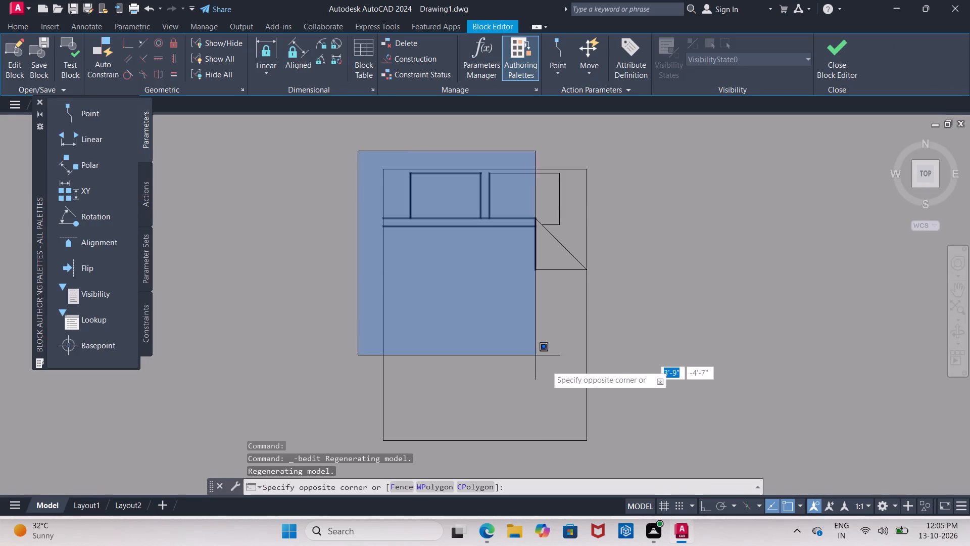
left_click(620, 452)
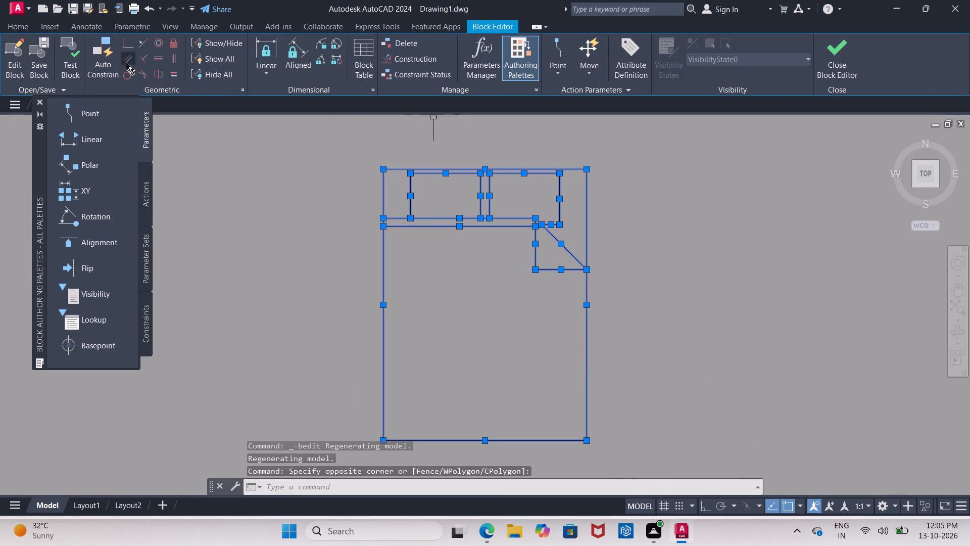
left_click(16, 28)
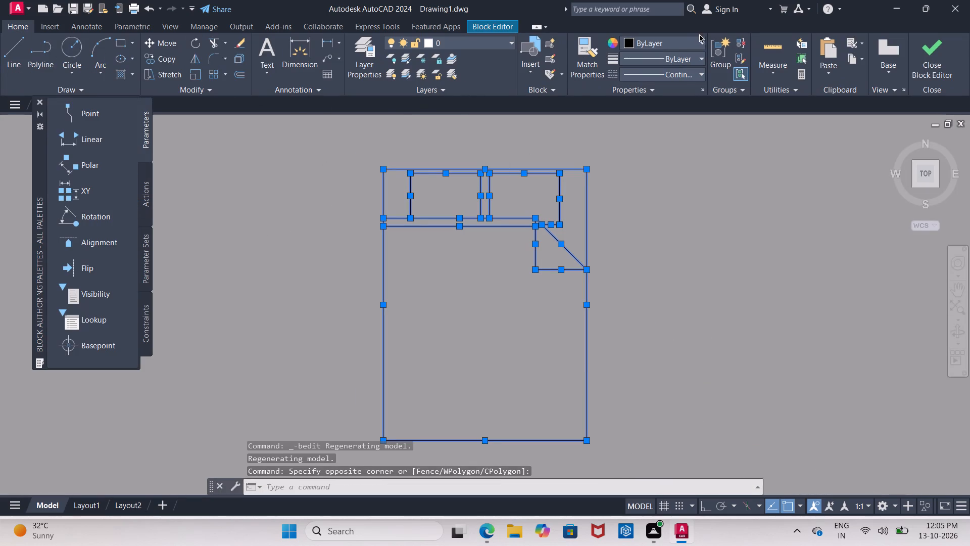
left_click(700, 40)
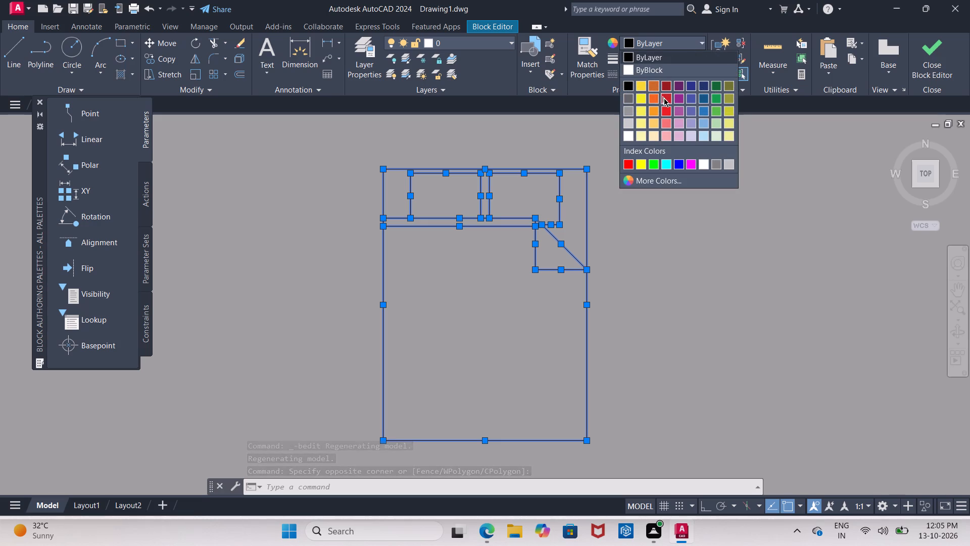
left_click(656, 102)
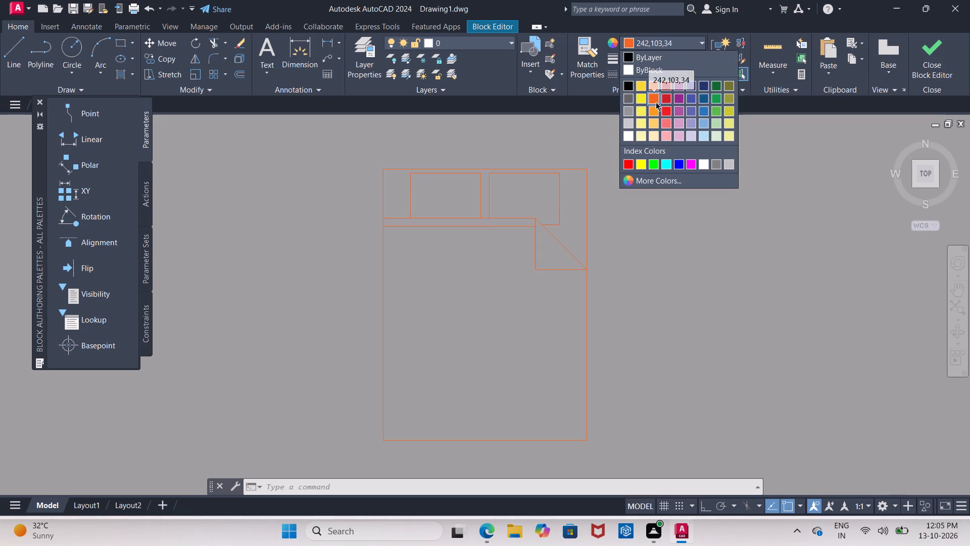
Draw a short horizontal helper line beside the bed in the current pale yellow colour 247,242,129.
left_click(25, 48)
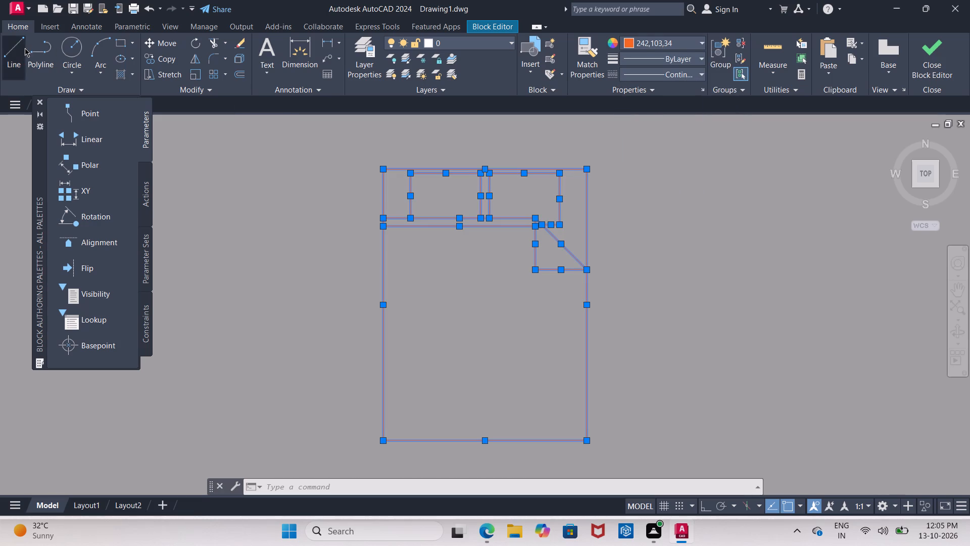
left_click(201, 151)
left_click(285, 151)
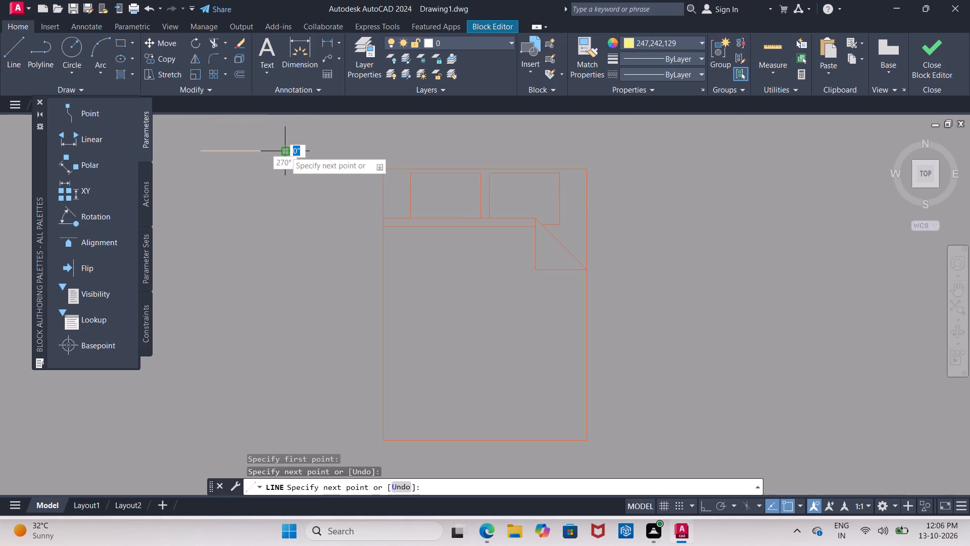
key("Escape")
Match the pale yellow helper line's properties onto all of the bed block's geometry.
left_click(585, 53)
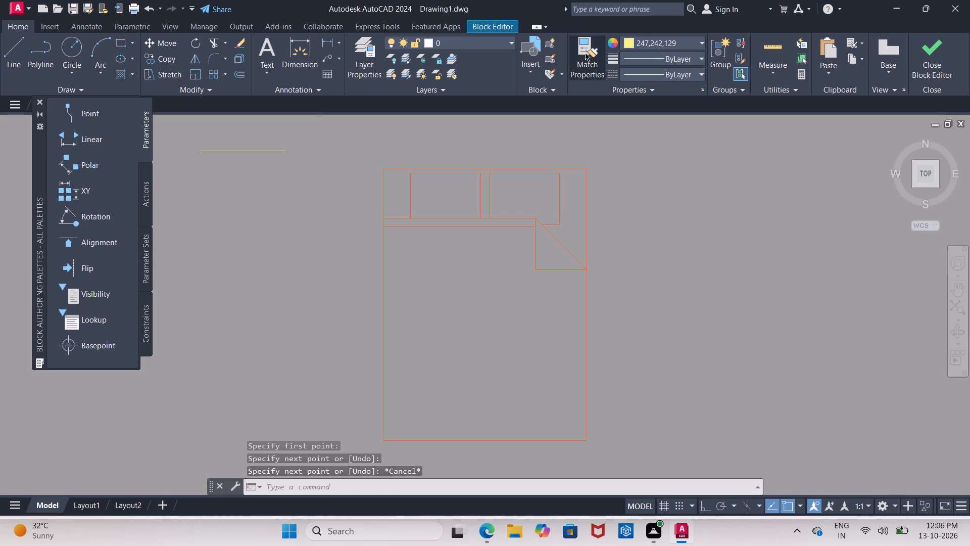
left_click(275, 154)
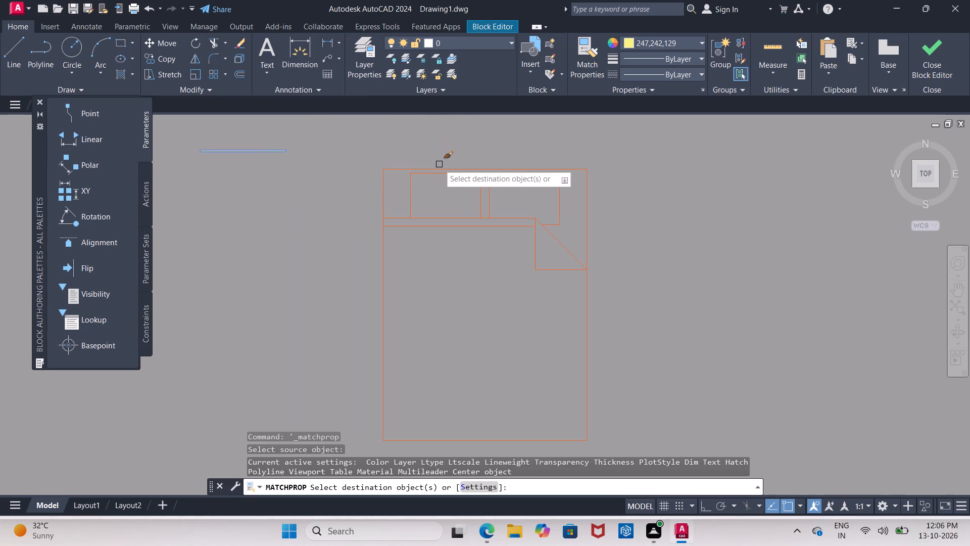
left_click_drag(356, 157, 396, 189)
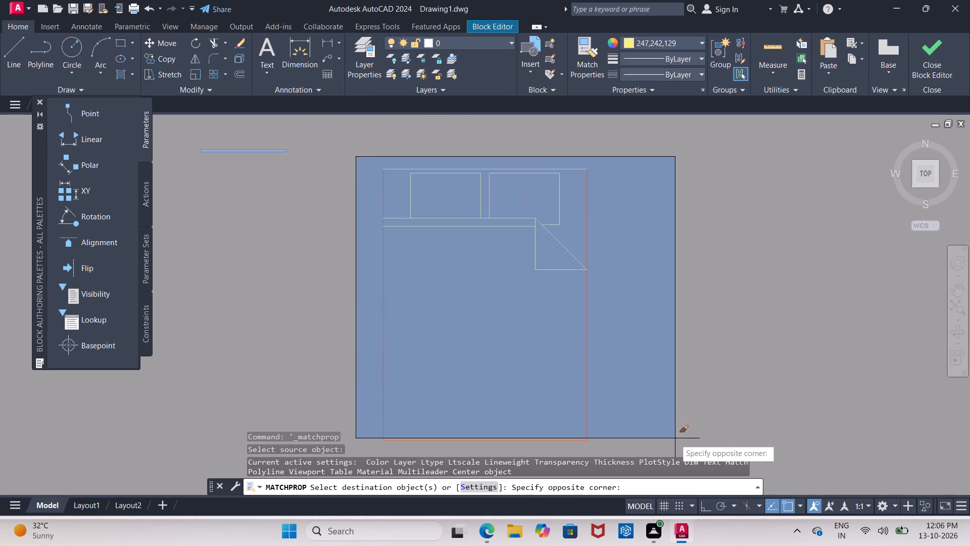
left_click(678, 447)
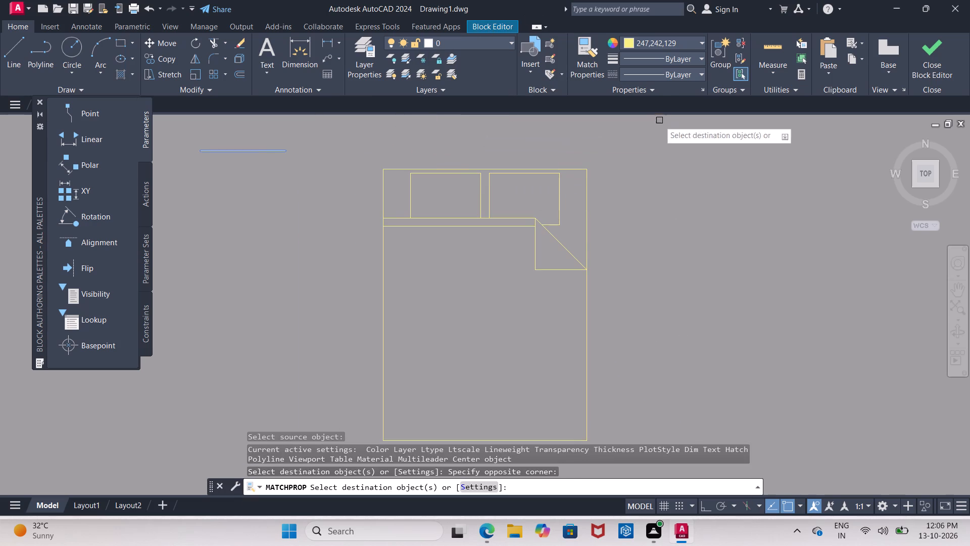
left_click(319, 171)
key("Escape")
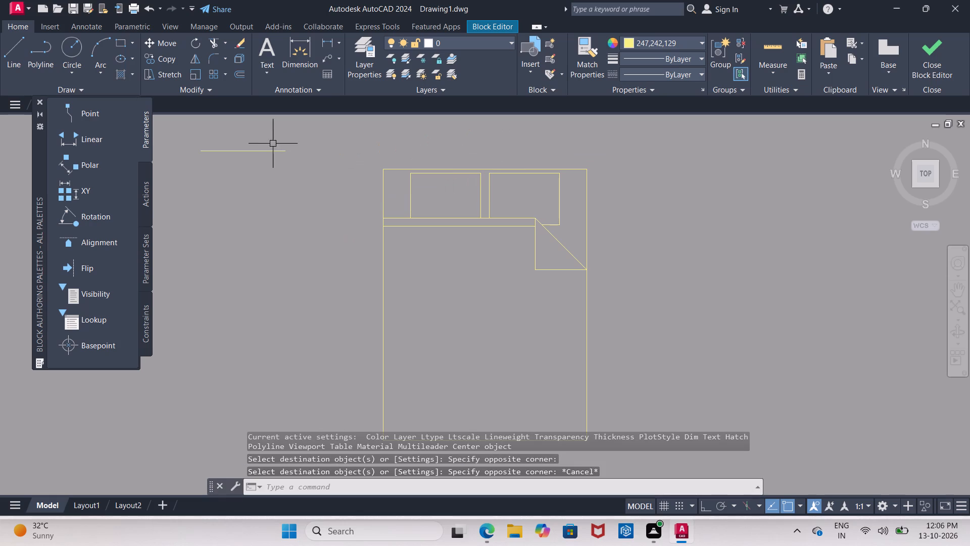
Erase the helper line beside the bed in the block.
left_click(270, 148)
key("Delete")
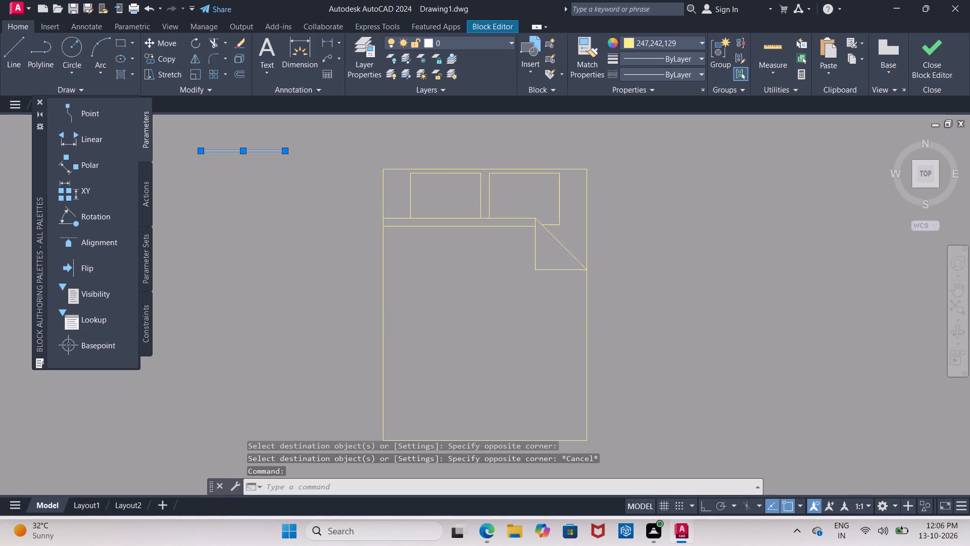
Close the Block Editor, saving the changes to Bed - Queen.
left_click(935, 58)
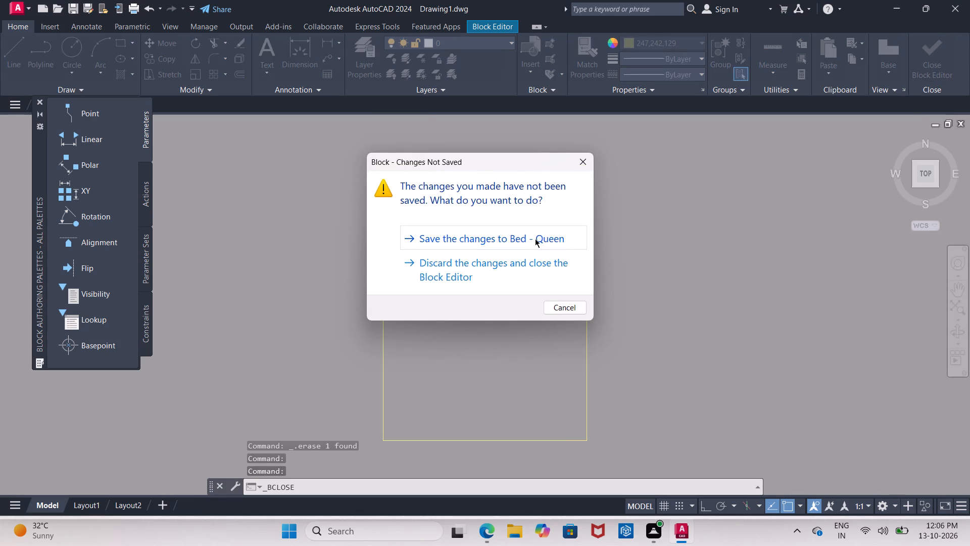
left_click(535, 239)
scroll(540, 239, "down", 1)
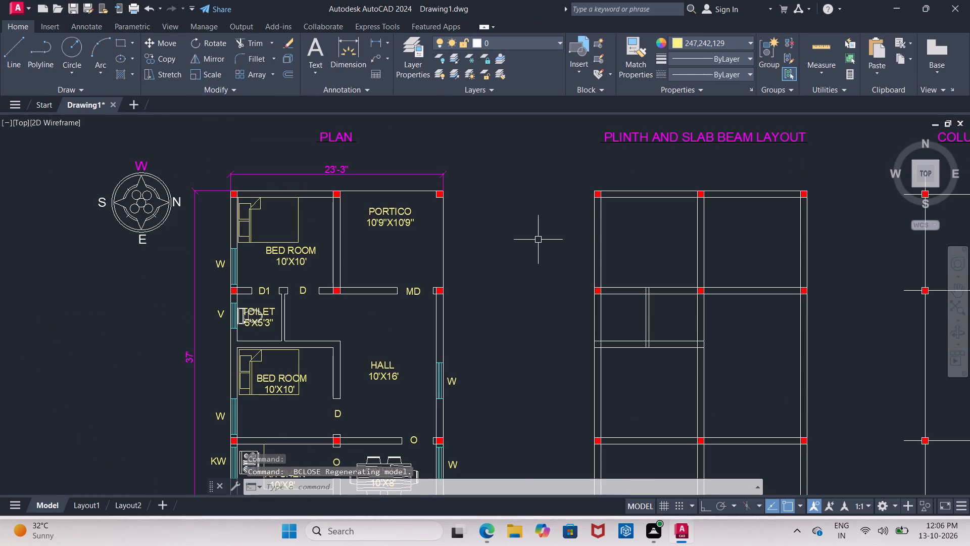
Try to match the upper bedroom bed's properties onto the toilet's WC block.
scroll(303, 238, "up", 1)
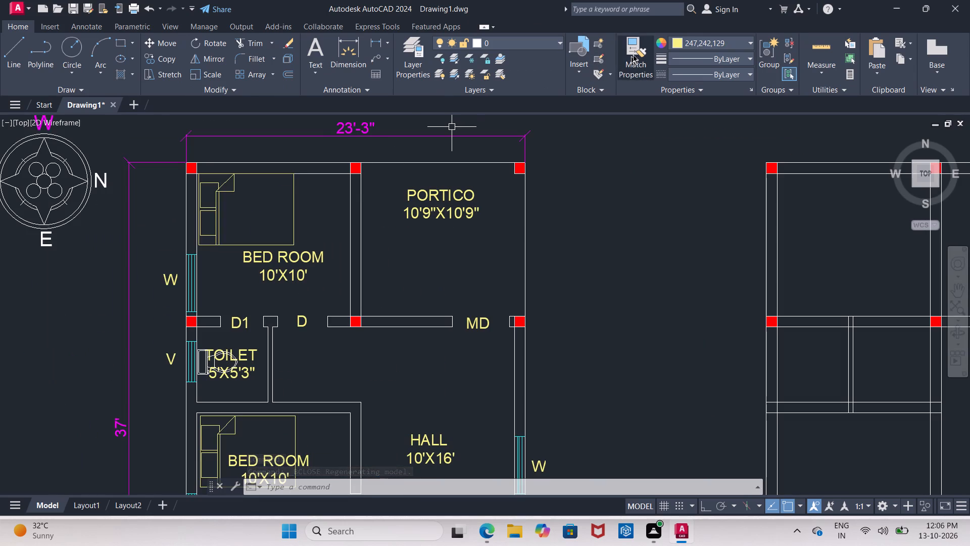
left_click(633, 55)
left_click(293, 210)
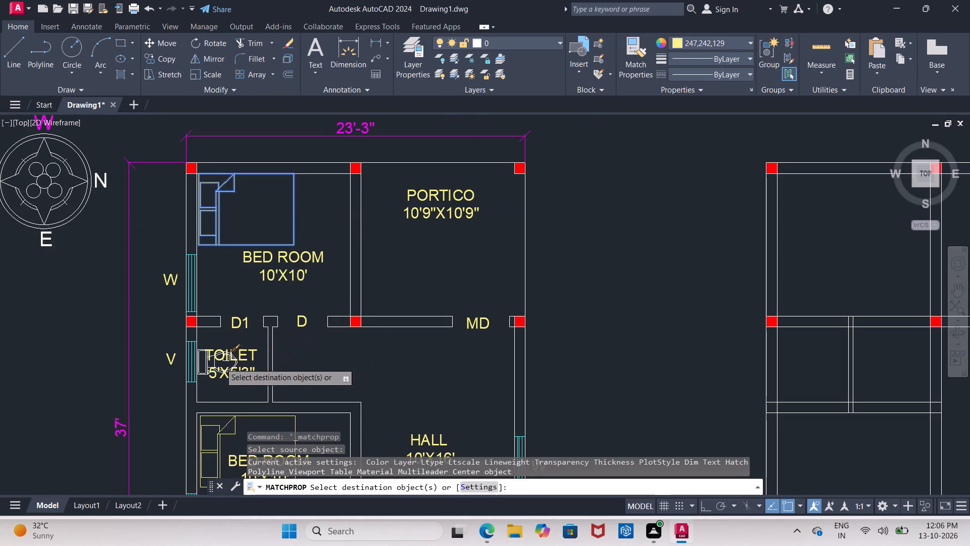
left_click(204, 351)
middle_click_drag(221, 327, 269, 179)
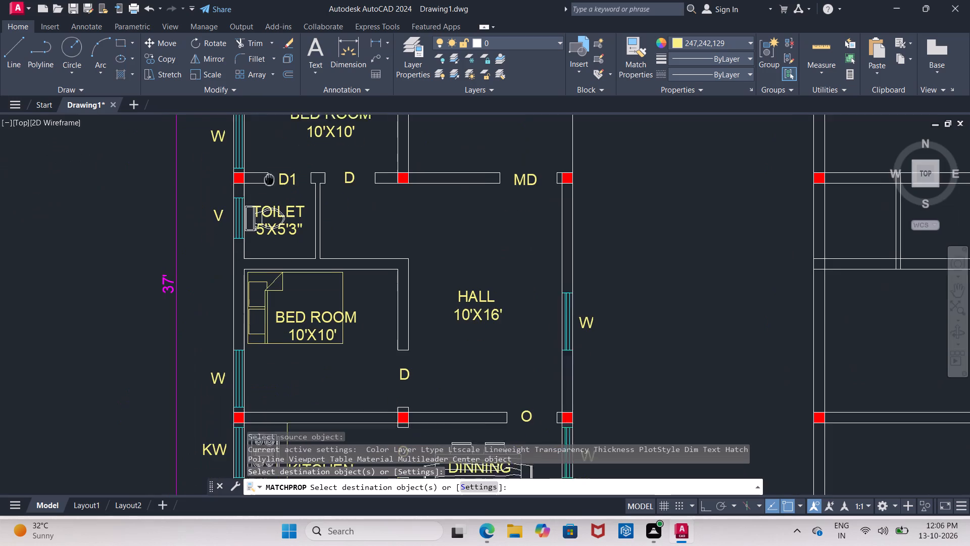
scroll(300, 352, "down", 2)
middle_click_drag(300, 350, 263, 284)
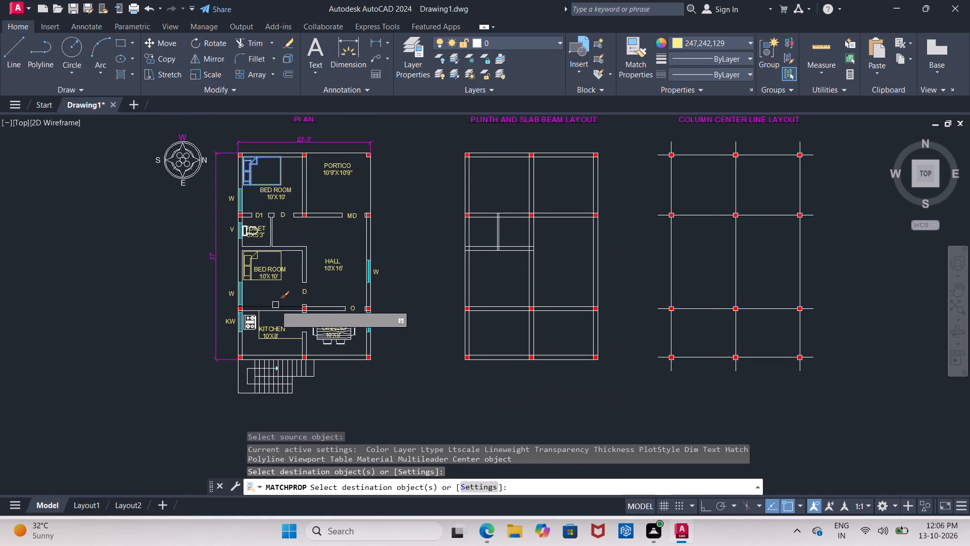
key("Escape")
Draw a short vertical helper line between the plan and the beam layout in red 205,32,39.
scroll(282, 241, "up", 1)
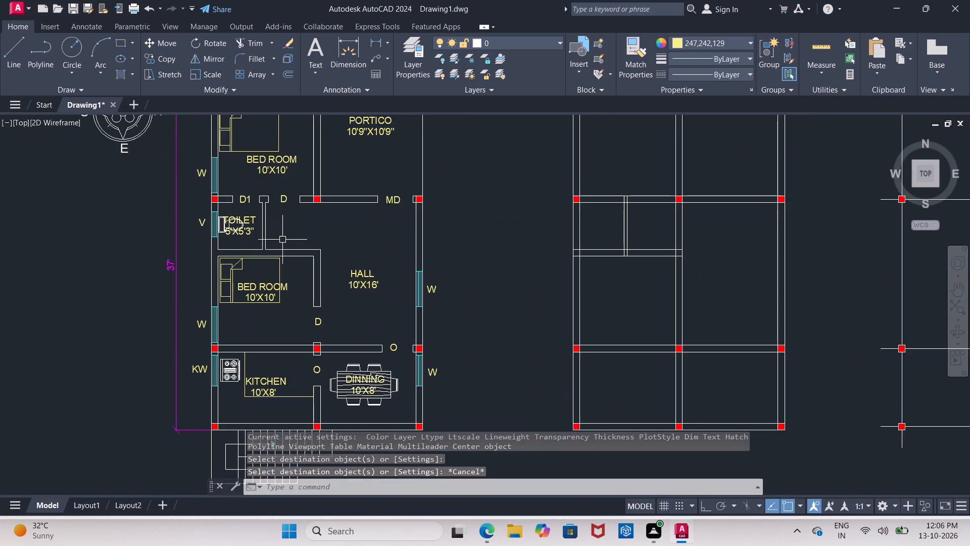
middle_click_drag(283, 240, 267, 283)
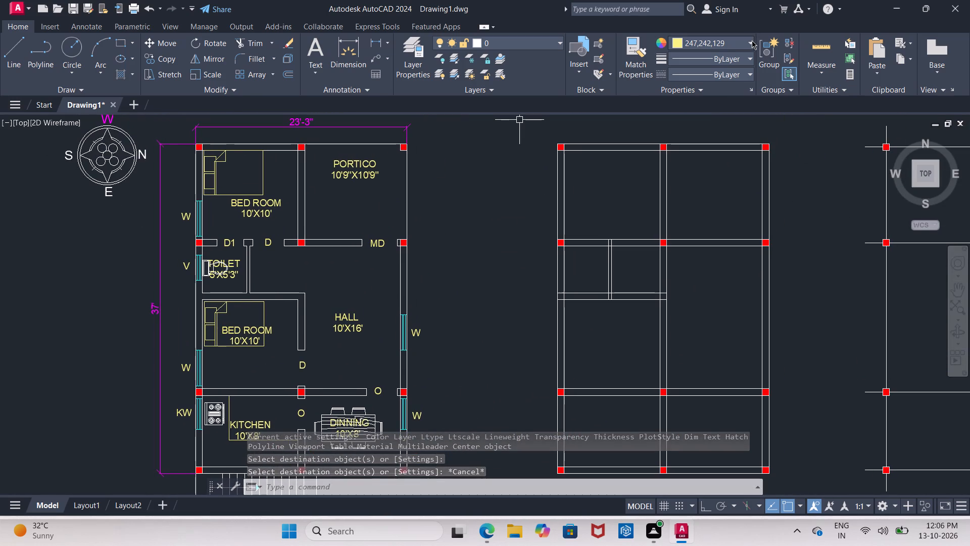
left_click(751, 44)
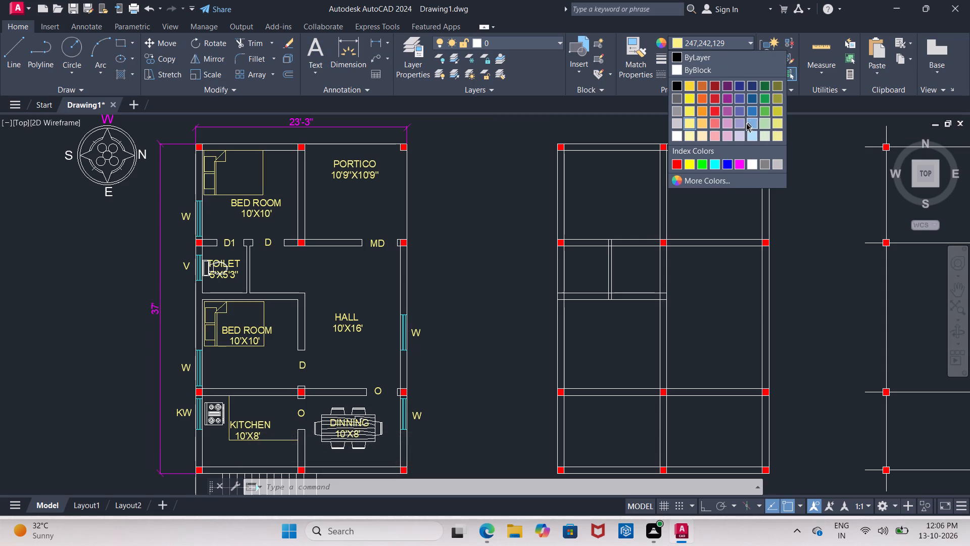
scroll(747, 125, "down", 1)
left_click(711, 100)
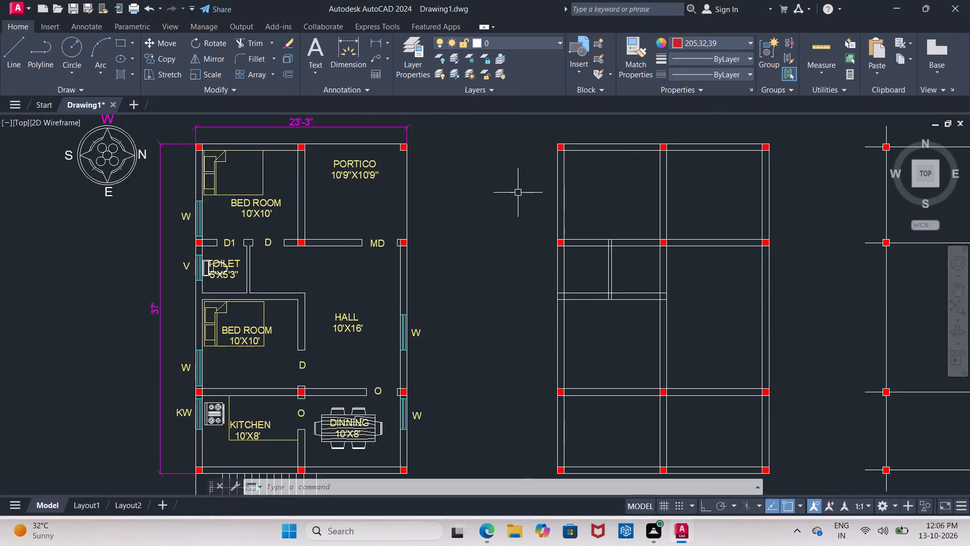
left_click(10, 70)
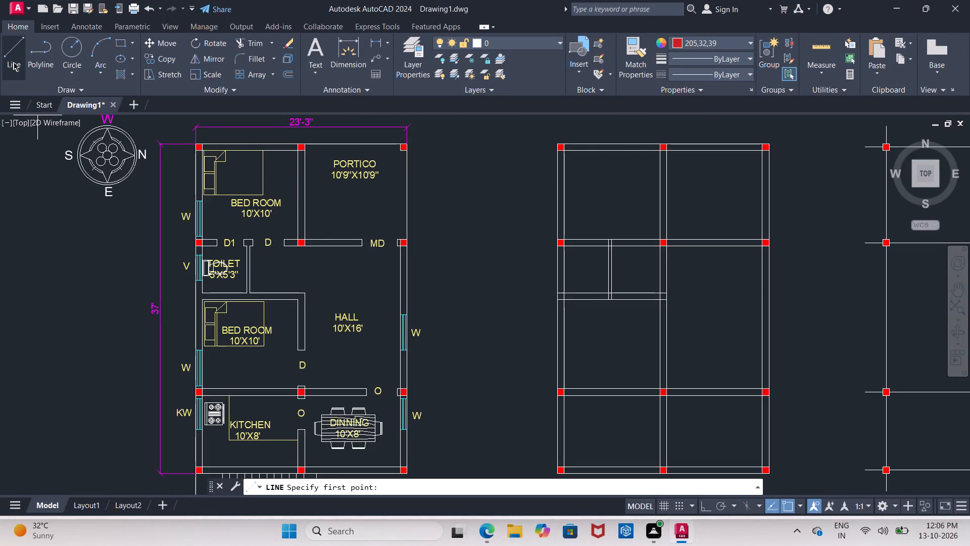
left_click_drag(461, 216, 461, 223)
left_click(460, 284)
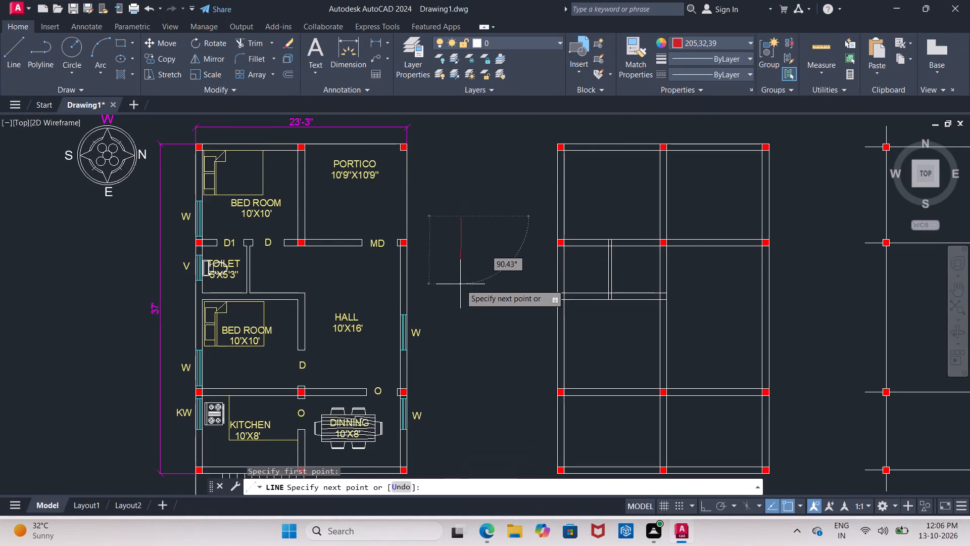
key("Escape")
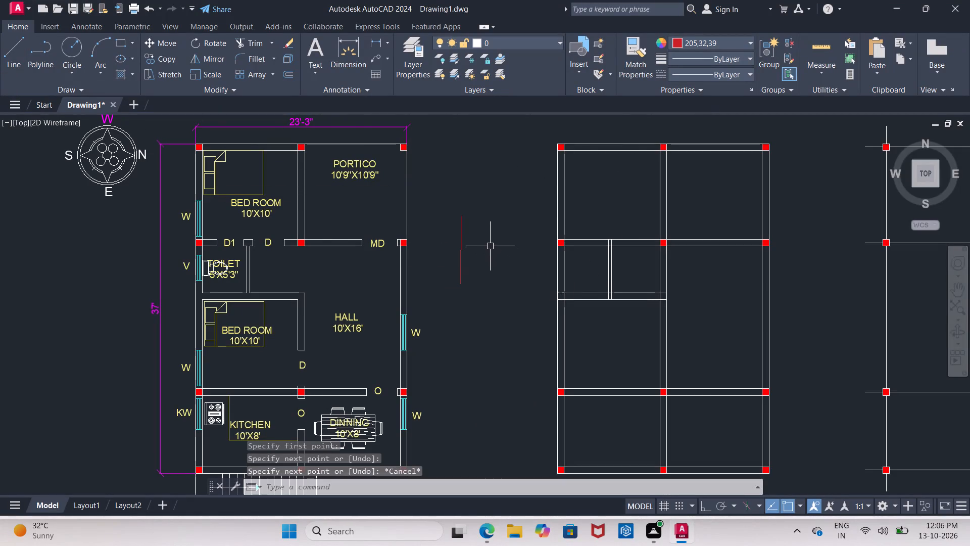
Match the red helper line's properties onto the name and size labels of the upper bedroom, portico and hall.
left_click(634, 49)
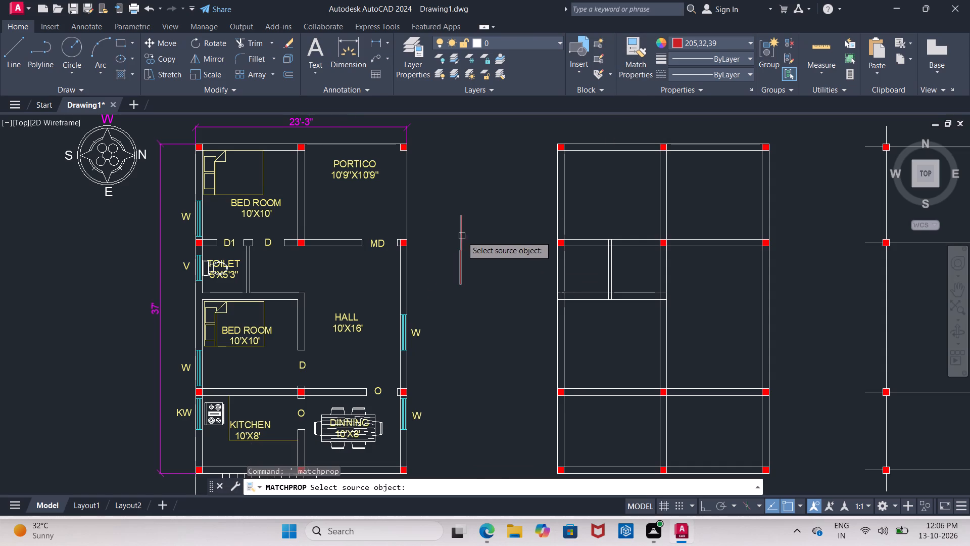
left_click(462, 236)
left_click(244, 200)
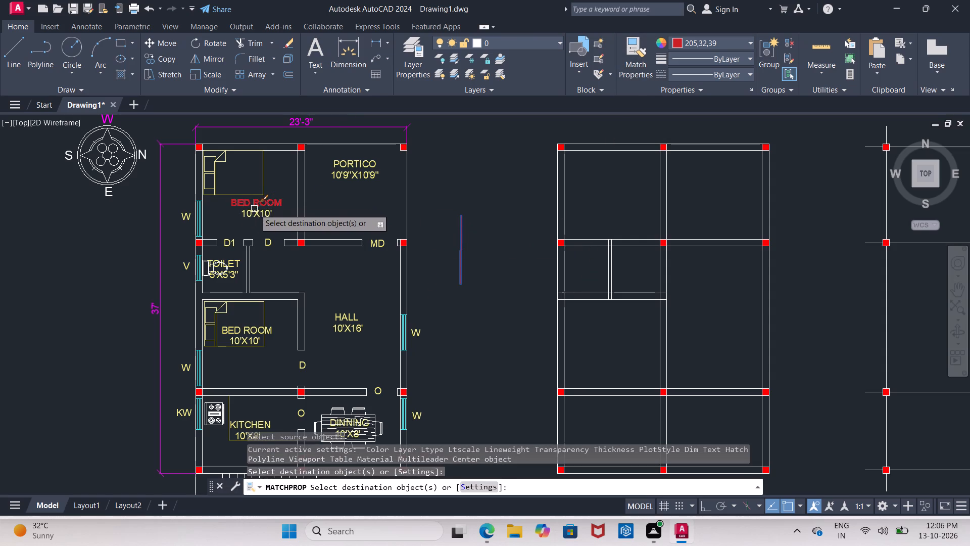
left_click(256, 212)
left_click_drag(359, 160, 360, 167)
left_click_drag(361, 171, 361, 177)
left_click(342, 319)
left_click(344, 334)
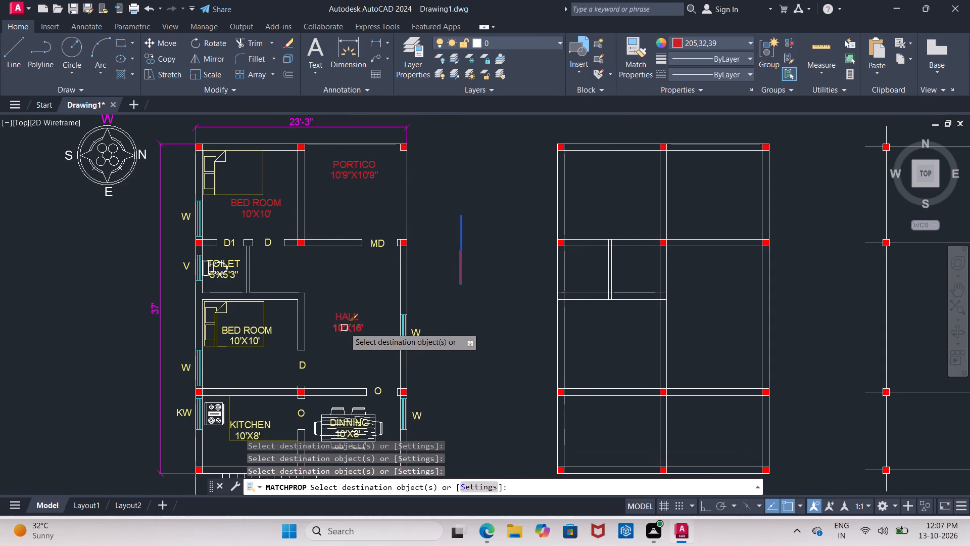
Match the red helper line's properties onto the toilet's name and size labels and the D1, D and MD door labels.
left_click(228, 261)
left_click(228, 278)
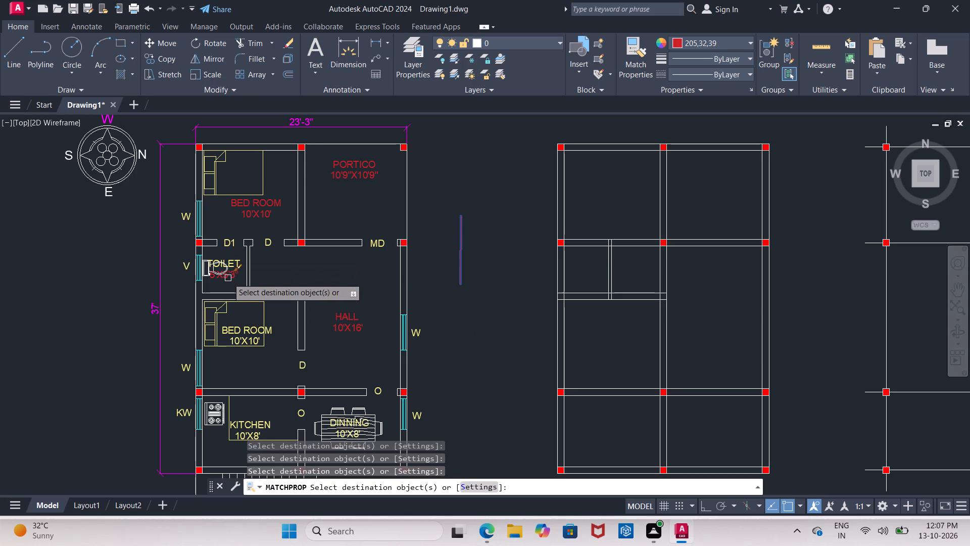
left_click(231, 264)
left_click(231, 240)
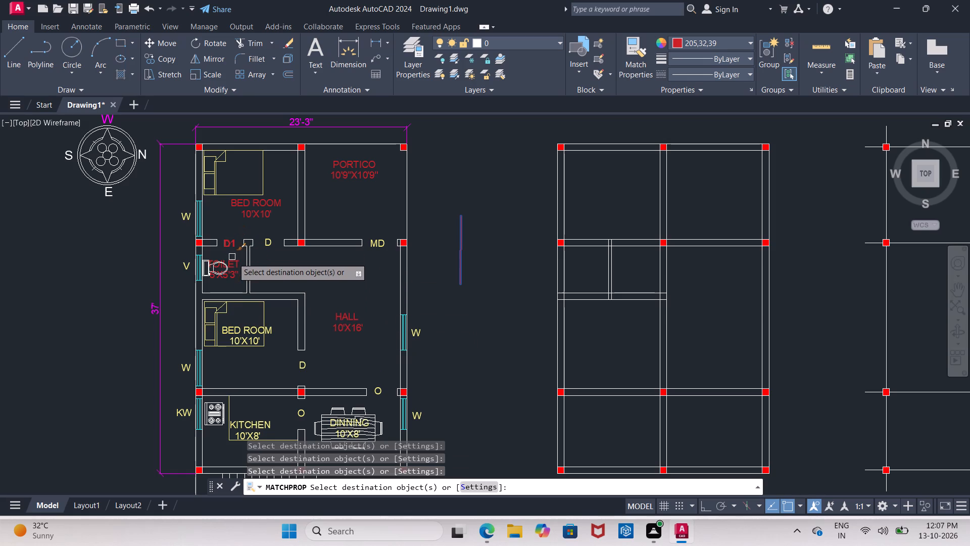
left_click(268, 242)
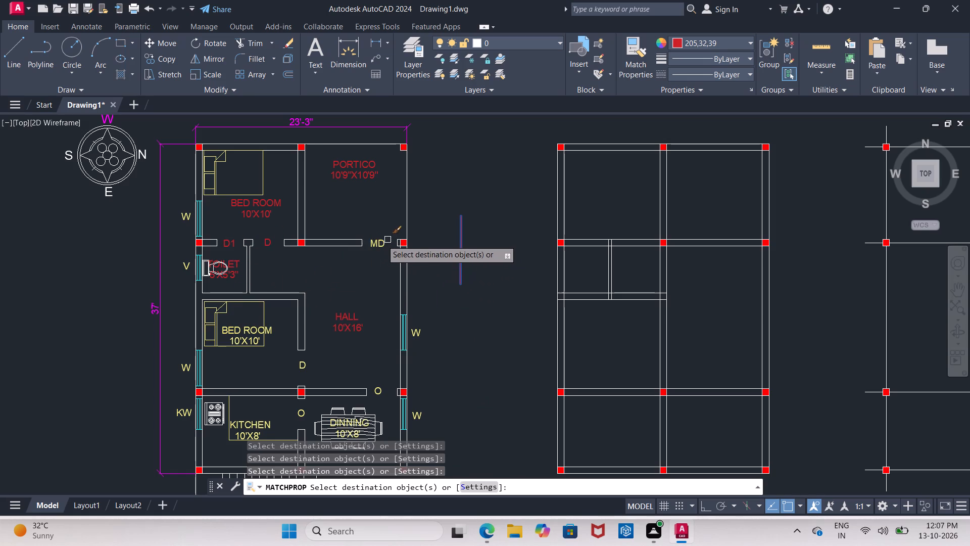
left_click(377, 243)
Match the red helper line's properties onto the name and size labels of the lower bedroom and the kitchen.
middle_click_drag(372, 316, 397, 275)
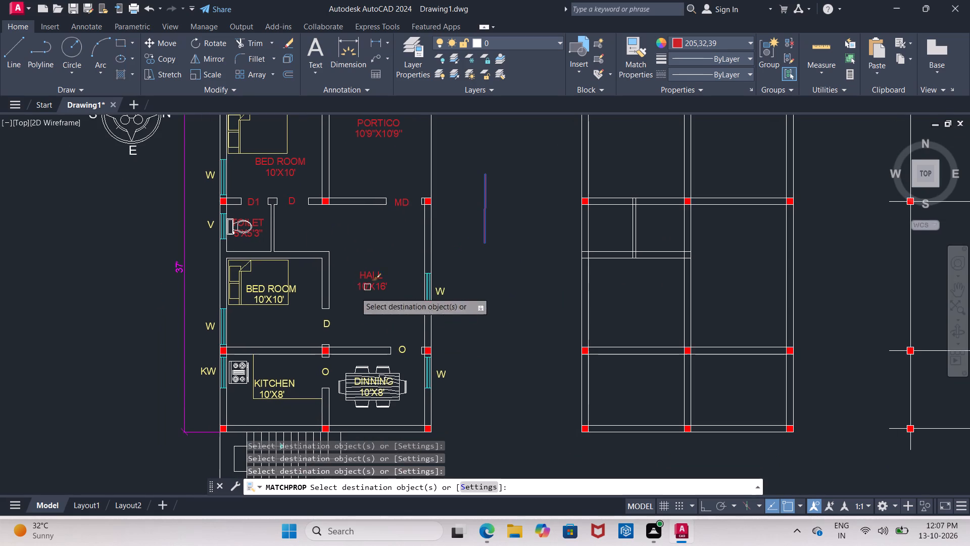
left_click(264, 290)
left_click(269, 300)
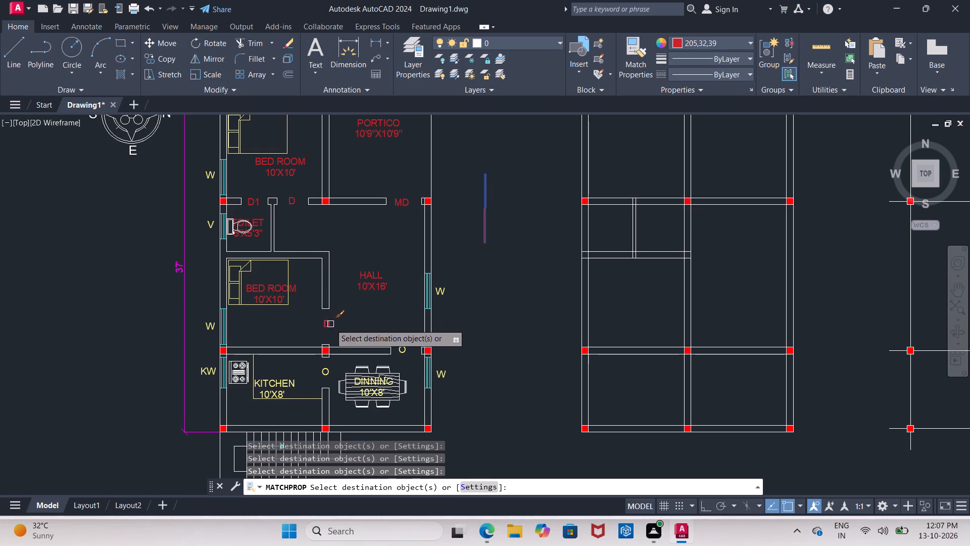
middle_click_drag(332, 314, 328, 196)
left_click_drag(268, 264, 271, 269)
left_click(272, 276)
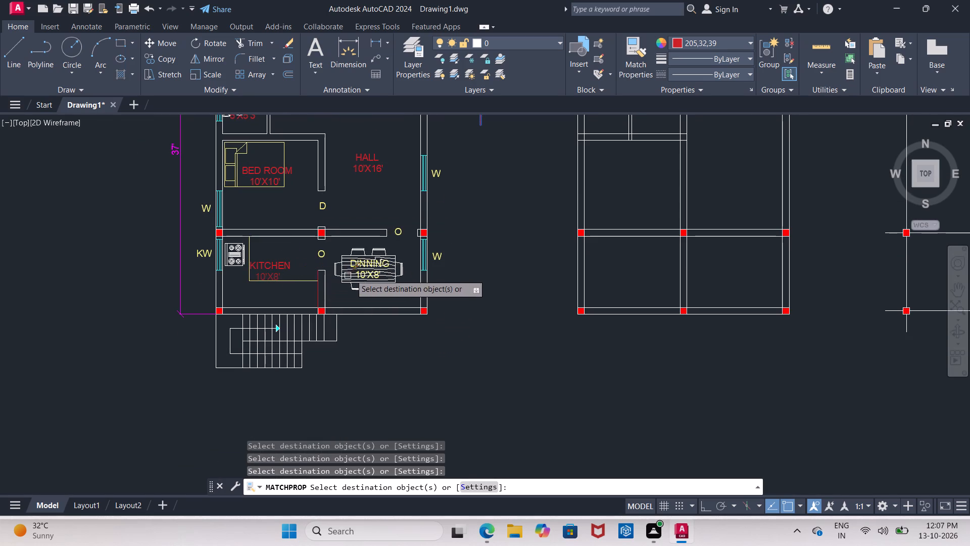
Match the red helper line's properties onto the DINNING name and 10'X8' size labels over the dining table.
scroll(367, 270, "up", 3)
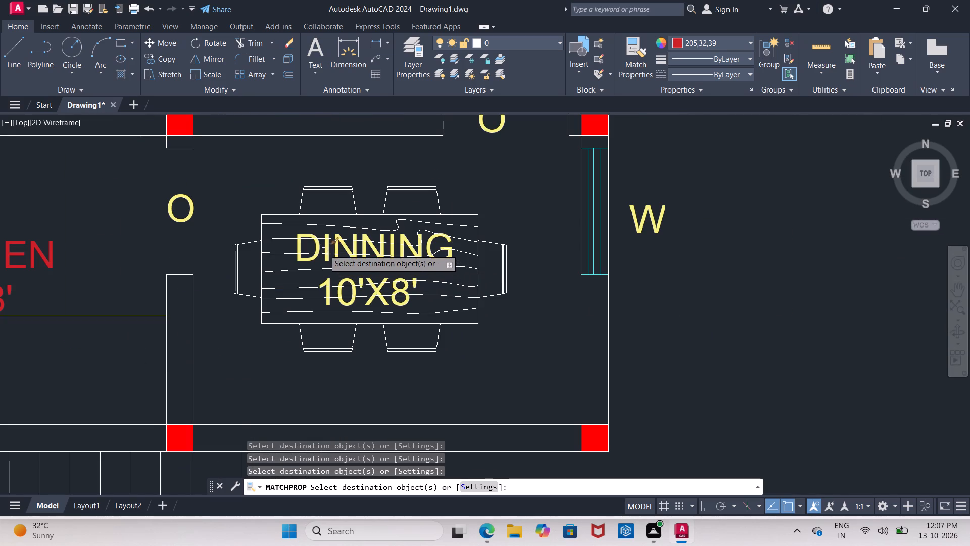
left_click(314, 242)
left_click(323, 251)
left_click(312, 251)
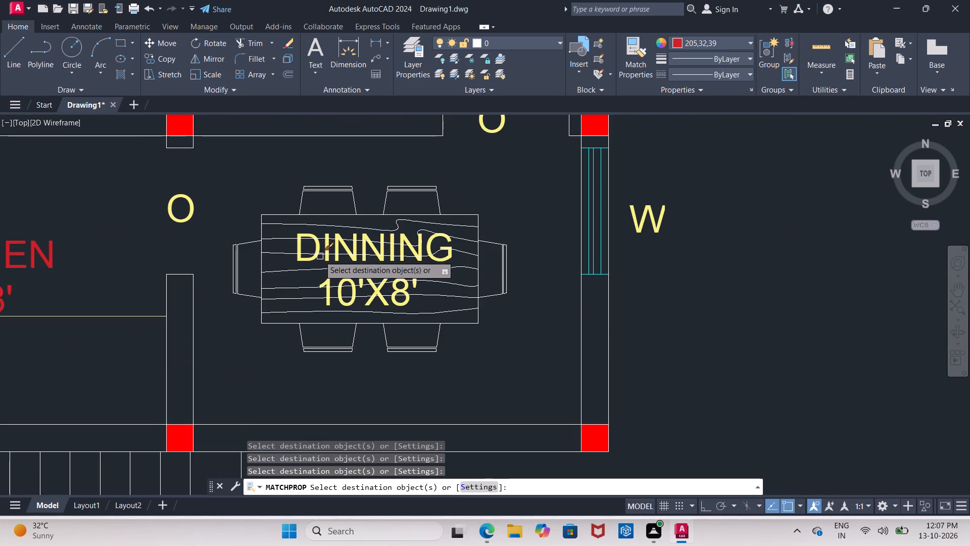
left_click(316, 249)
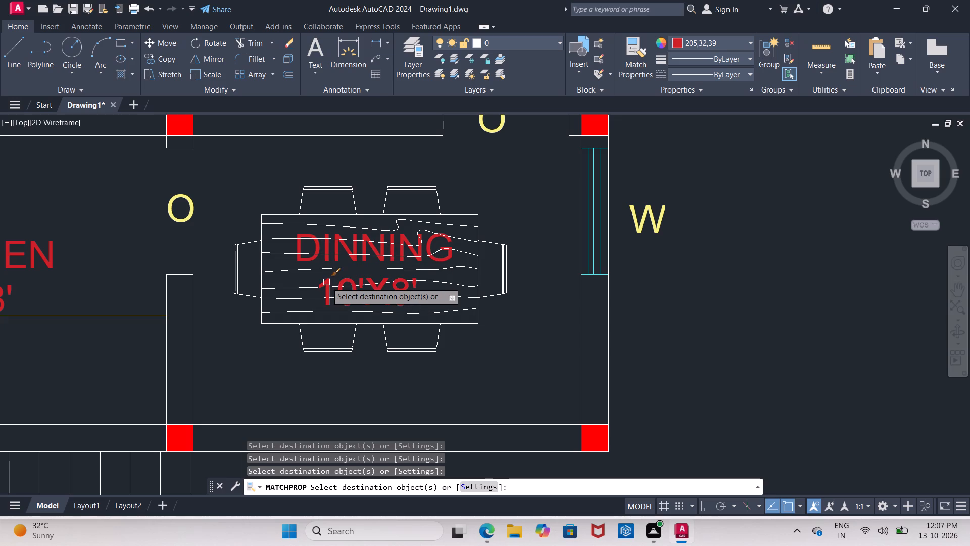
left_click(326, 282)
Match the red helper line's properties onto both O opening labels and the lower bedroom's D door label, then end the command.
left_click(180, 218)
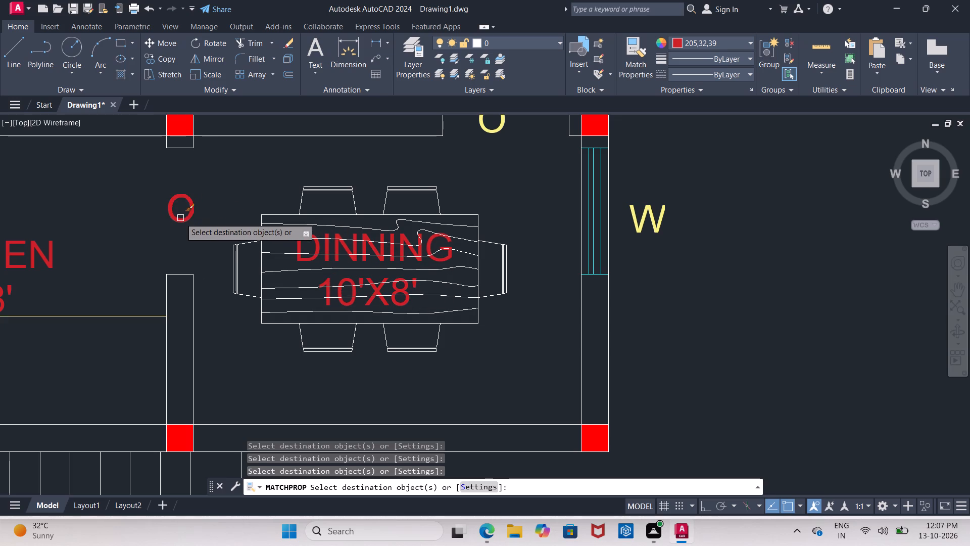
scroll(181, 226, "down", 2)
left_click(301, 187)
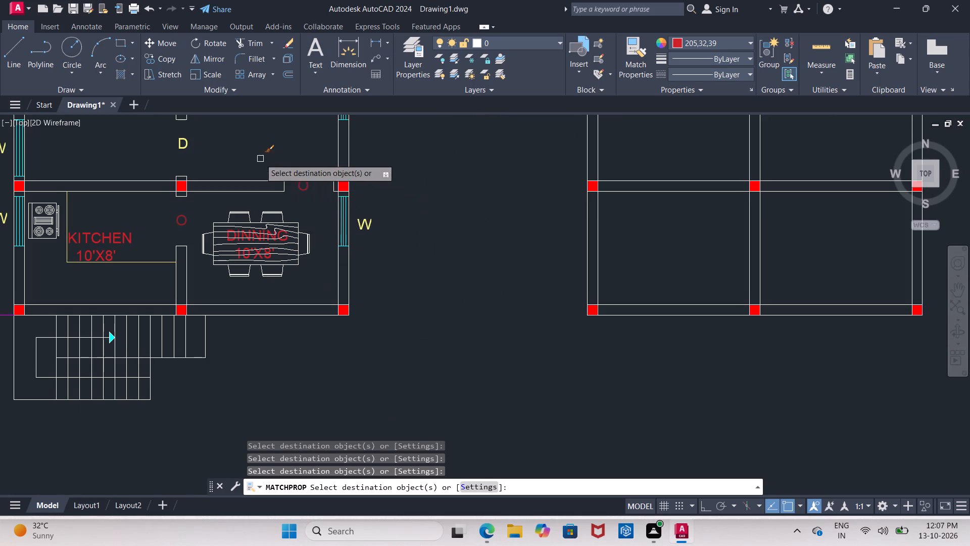
middle_click_drag(260, 159, 272, 271)
left_click(197, 255)
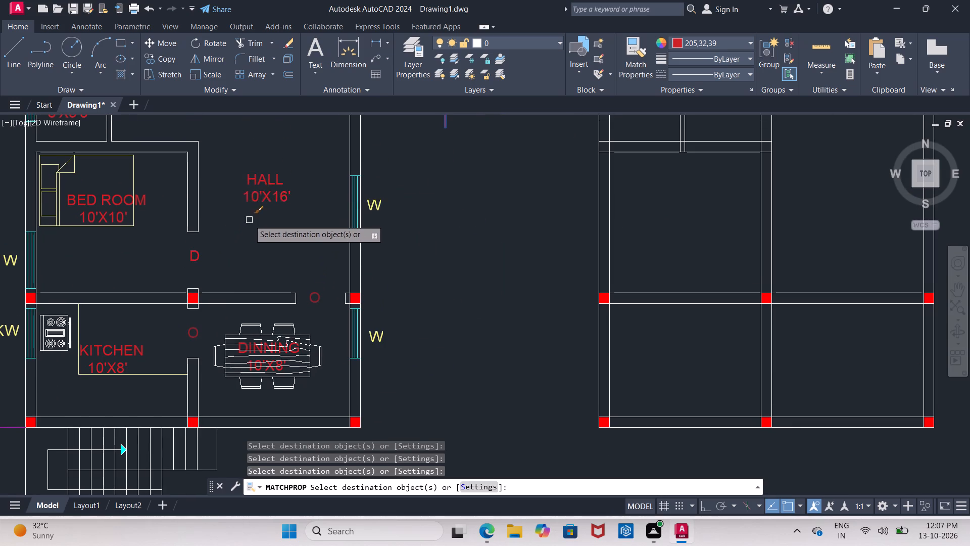
scroll(252, 224, "down", 2)
middle_click_drag(249, 188, 250, 249)
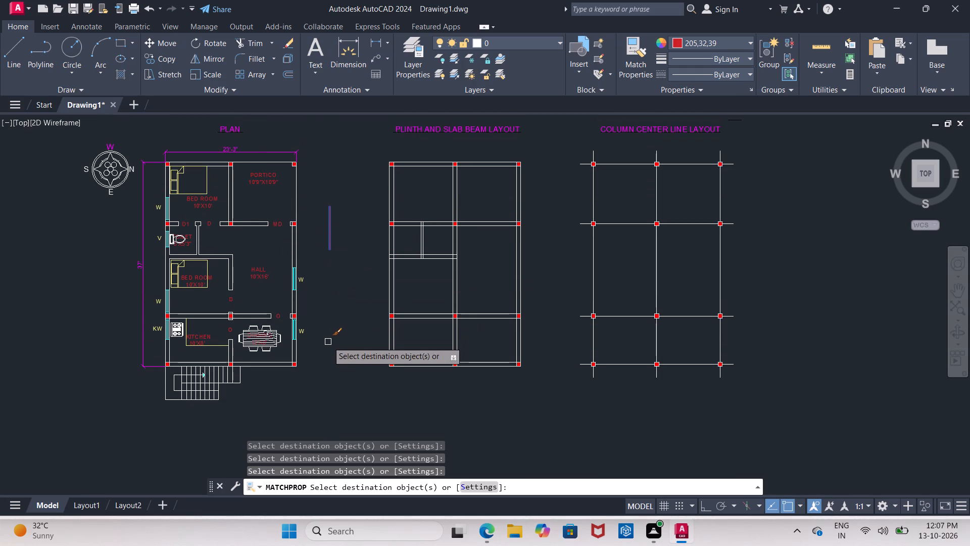
key("Escape")
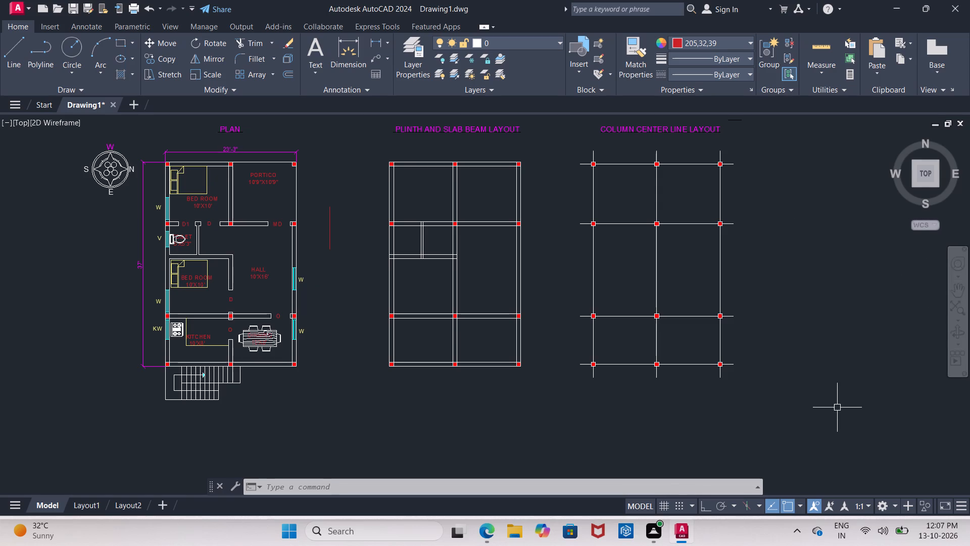
key("Escape")
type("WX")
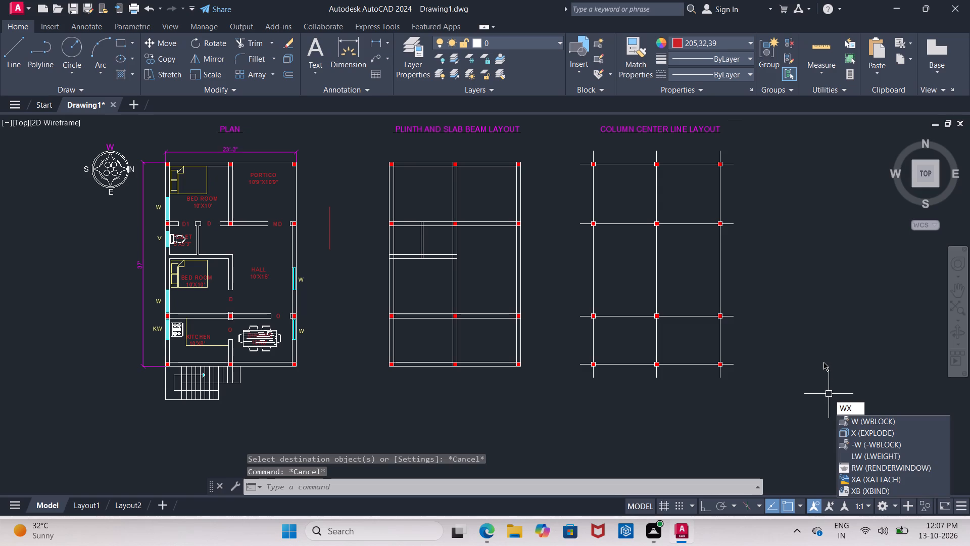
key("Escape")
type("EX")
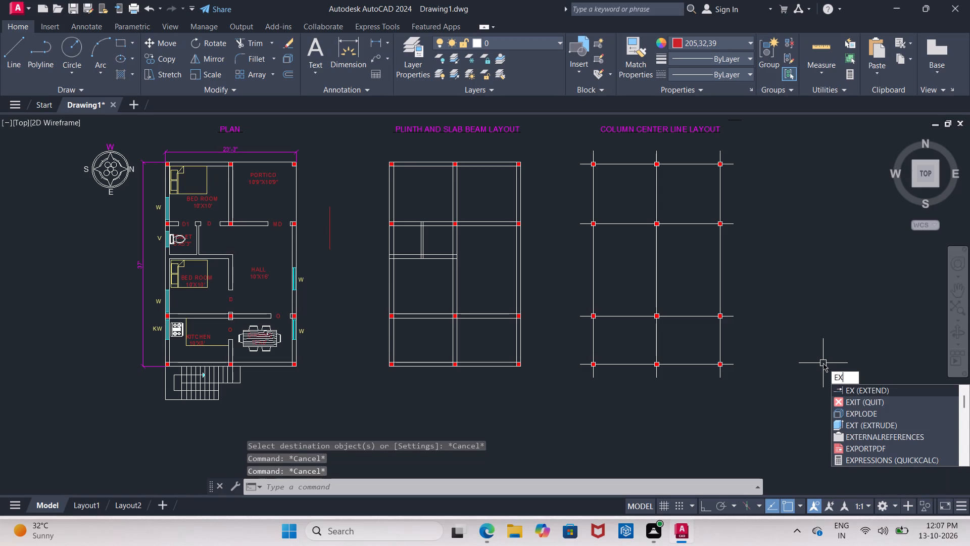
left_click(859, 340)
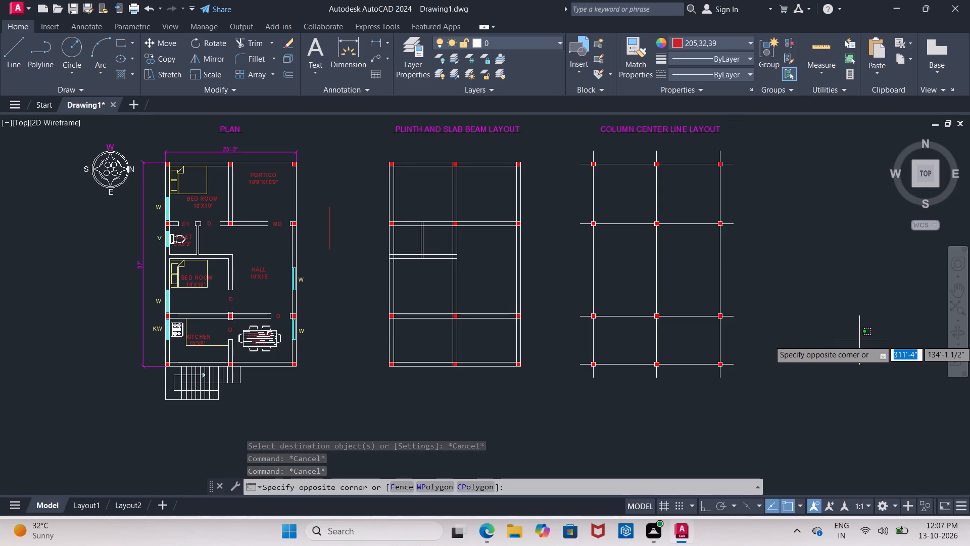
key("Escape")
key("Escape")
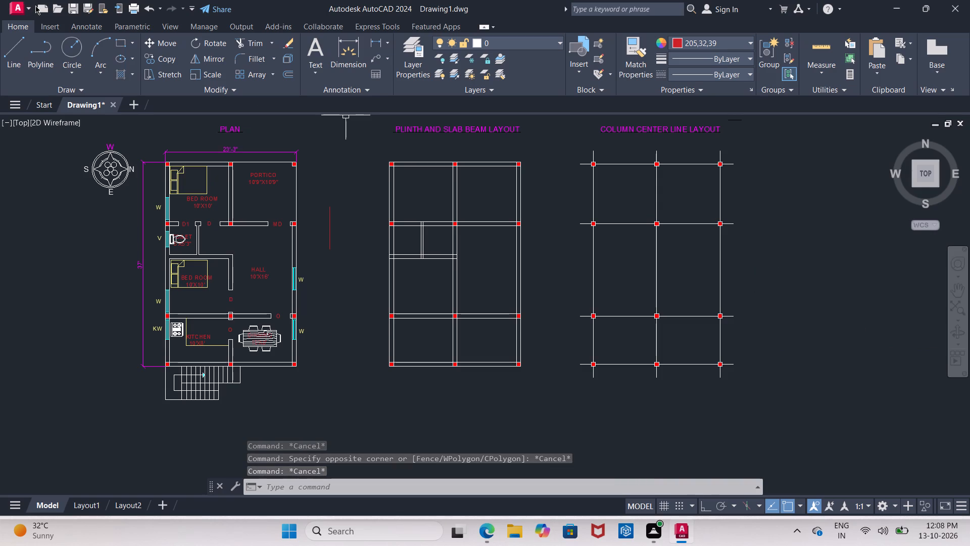
Save the drawing as WEST FACING in DWG format in the mallikarjun folder on the Desktop.
left_click(21, 6)
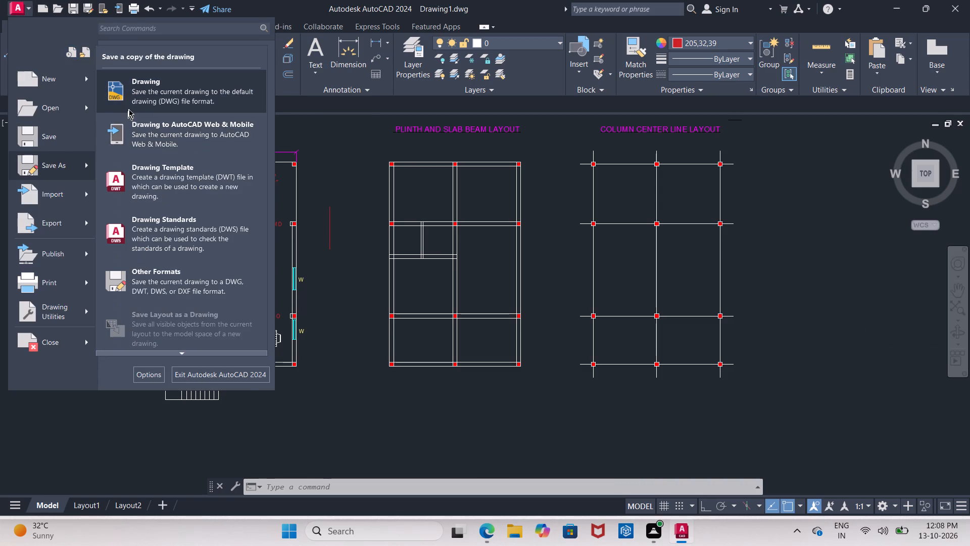
left_click(132, 104)
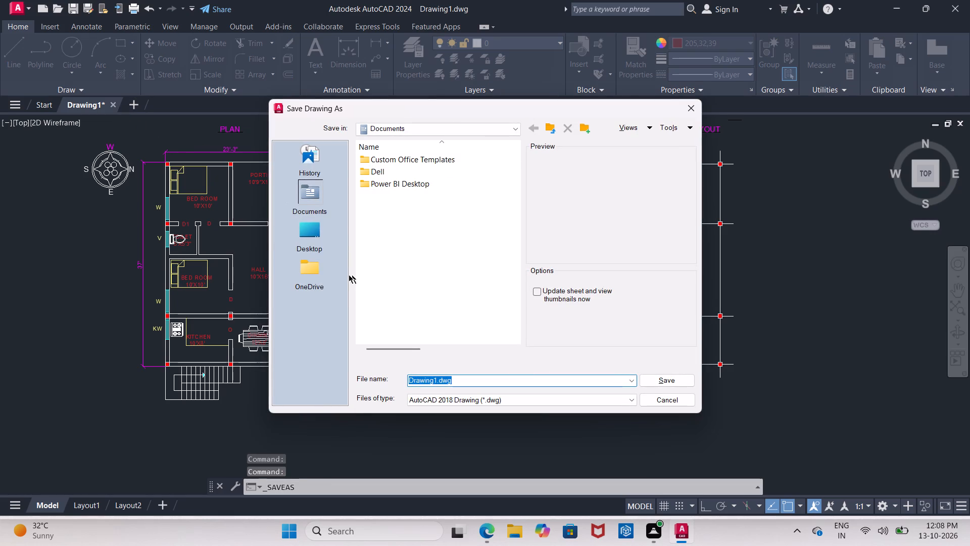
left_click(313, 241)
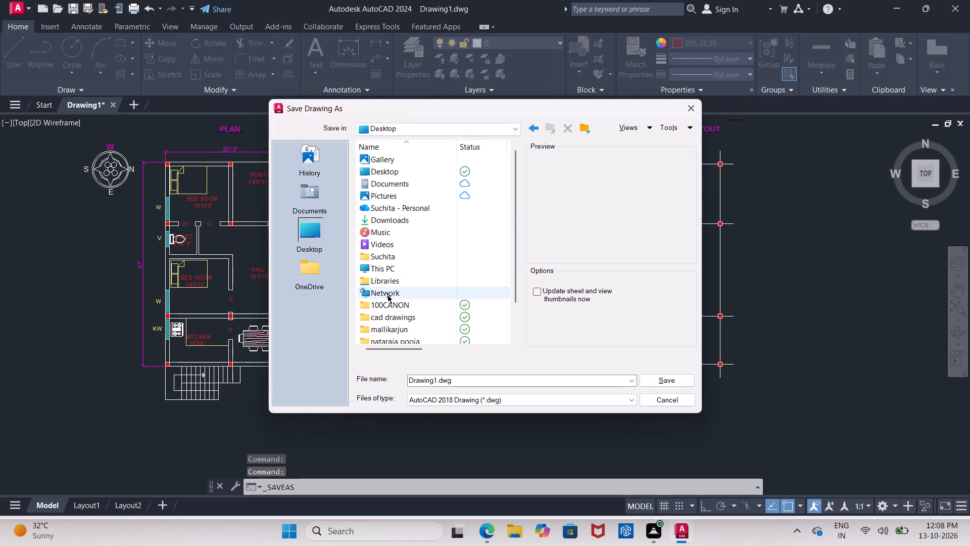
double_click(397, 327)
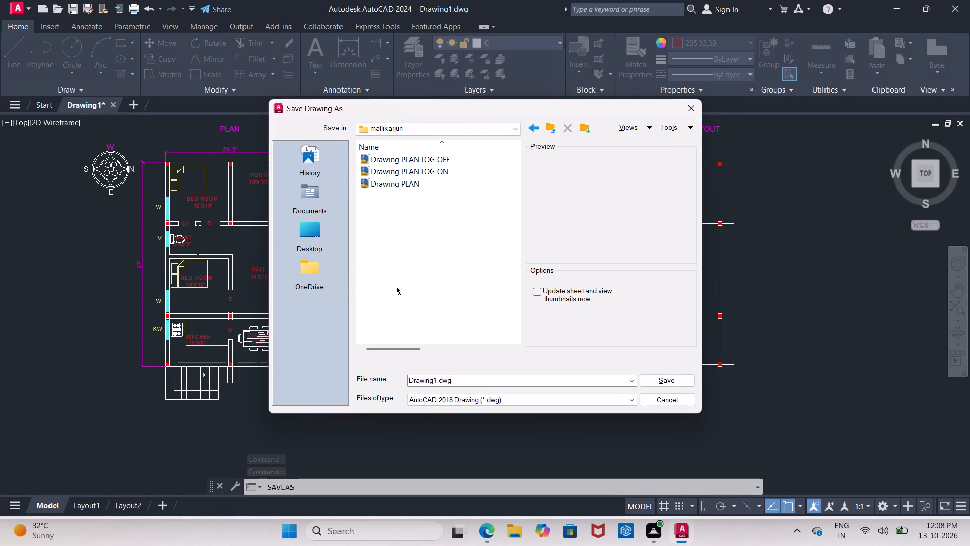
left_click(472, 379)
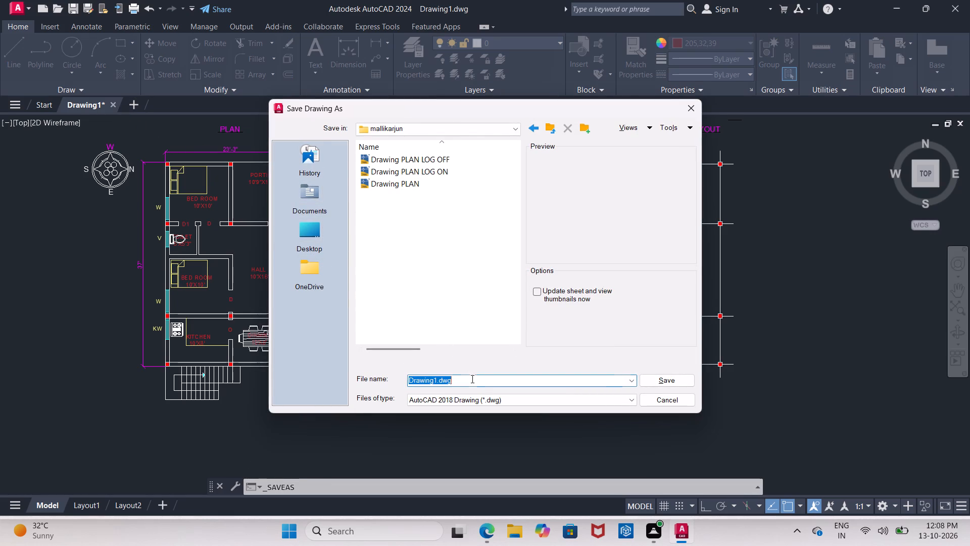
key("BackSpace")
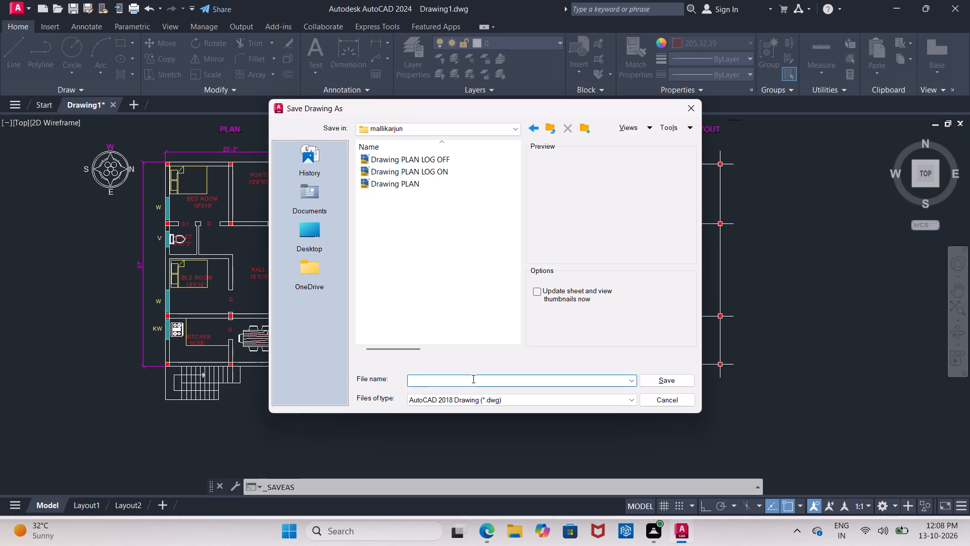
type("WEST")
key("space")
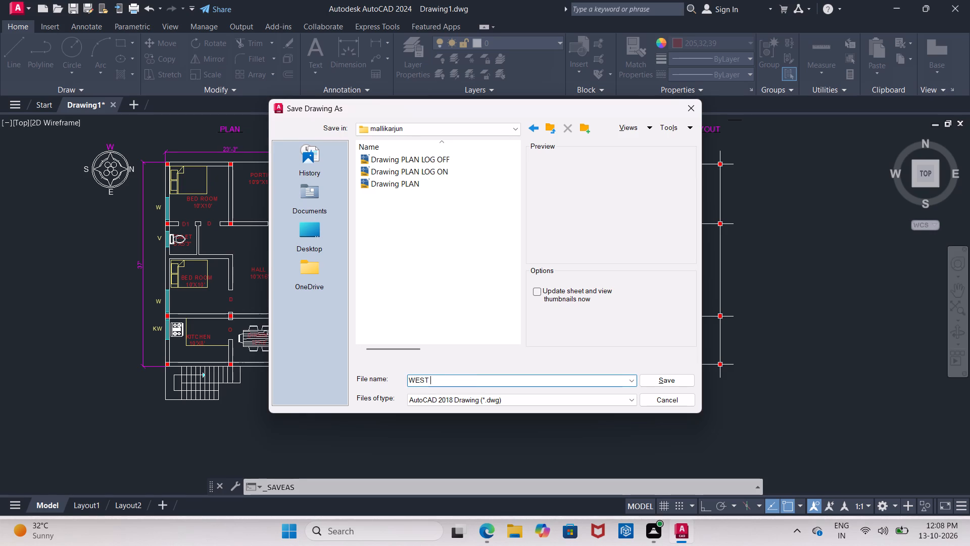
type("FACING")
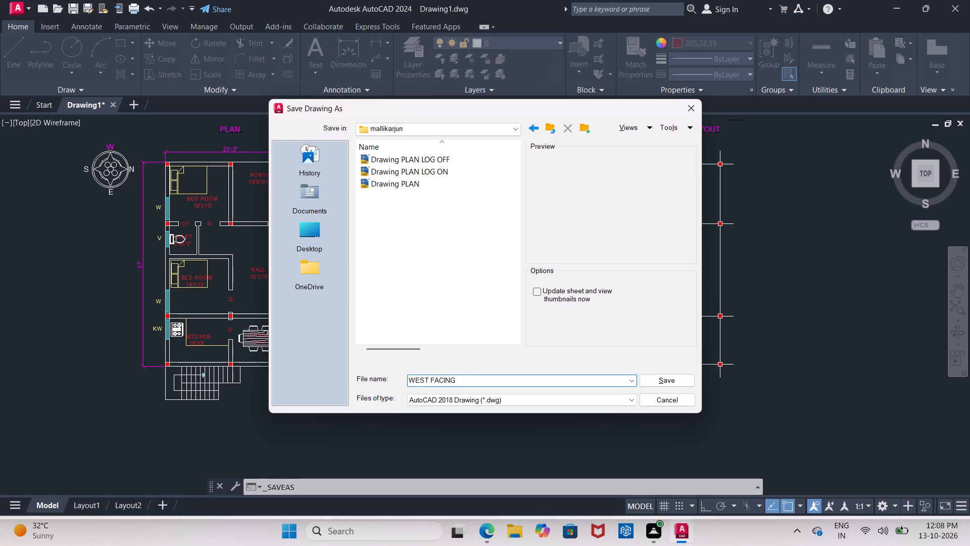
left_click(677, 376)
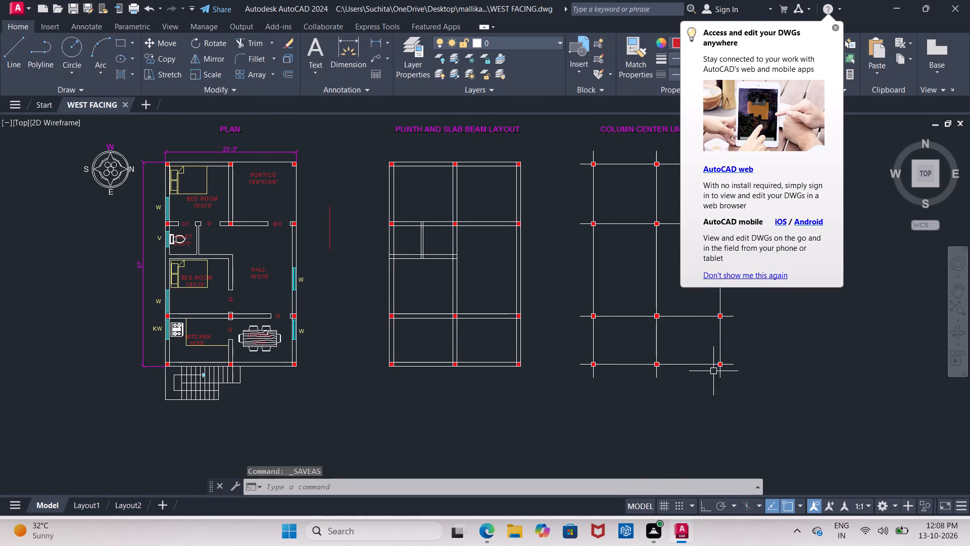
Check the mallikarjun folder in File Explorer for the saved WEST FACING drawing and close the window.
left_click(512, 537)
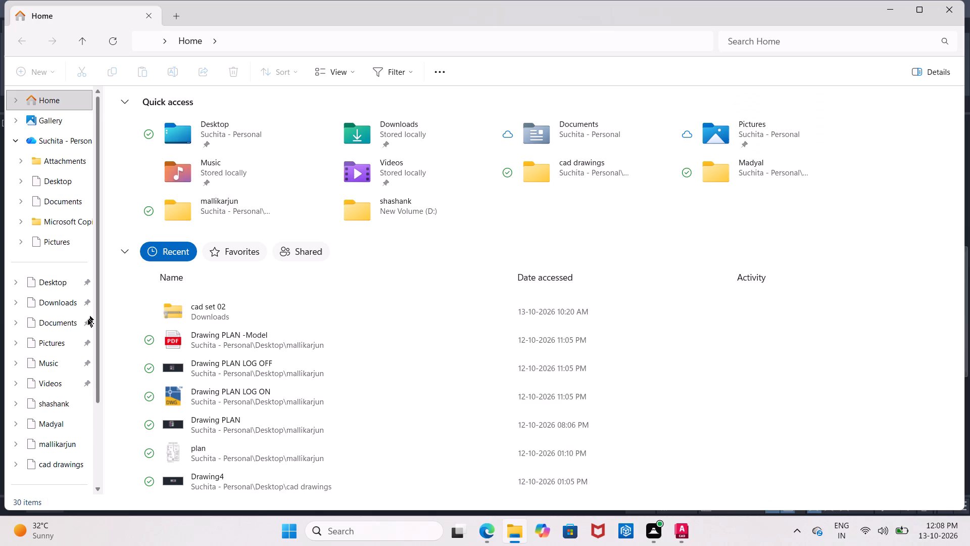
double_click(245, 210)
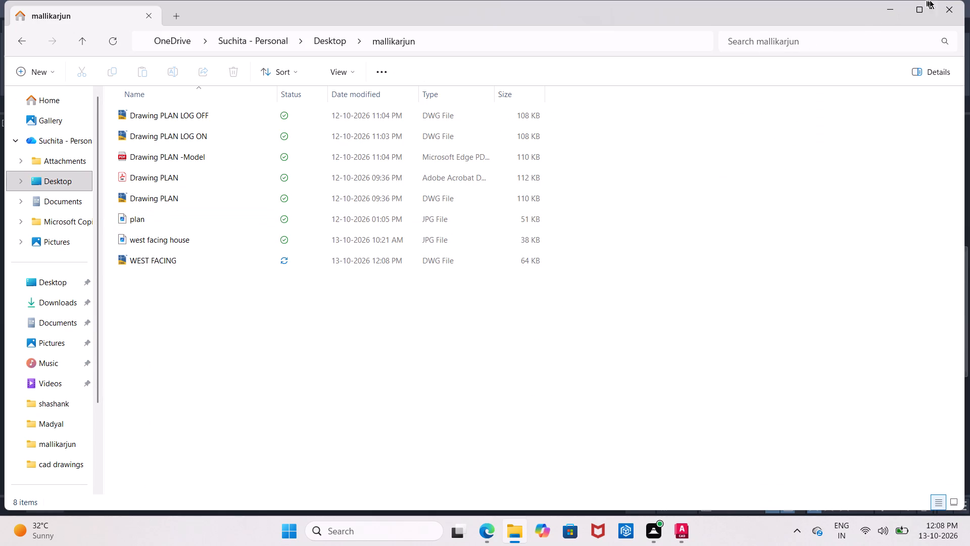
left_click(945, 6)
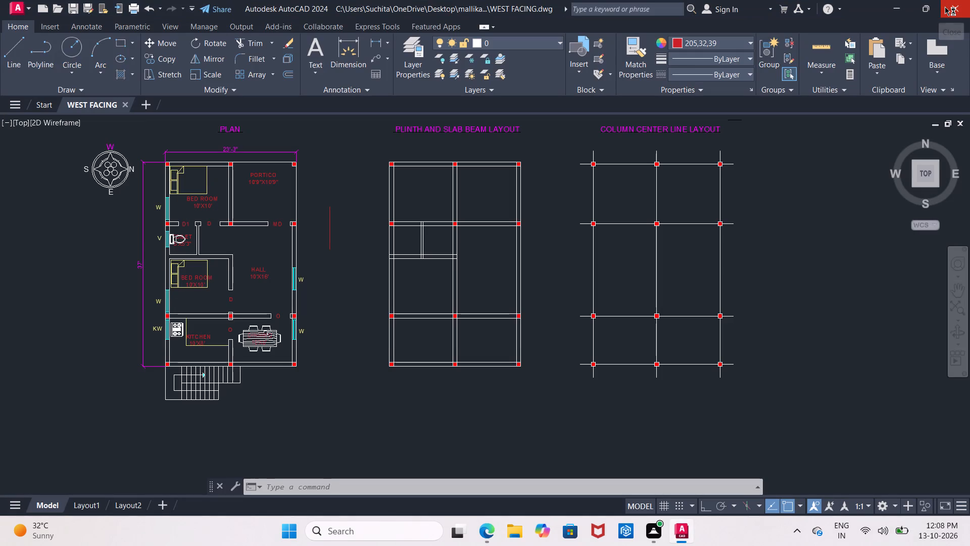
Close the AutoCAD application.
left_click(945, 7)
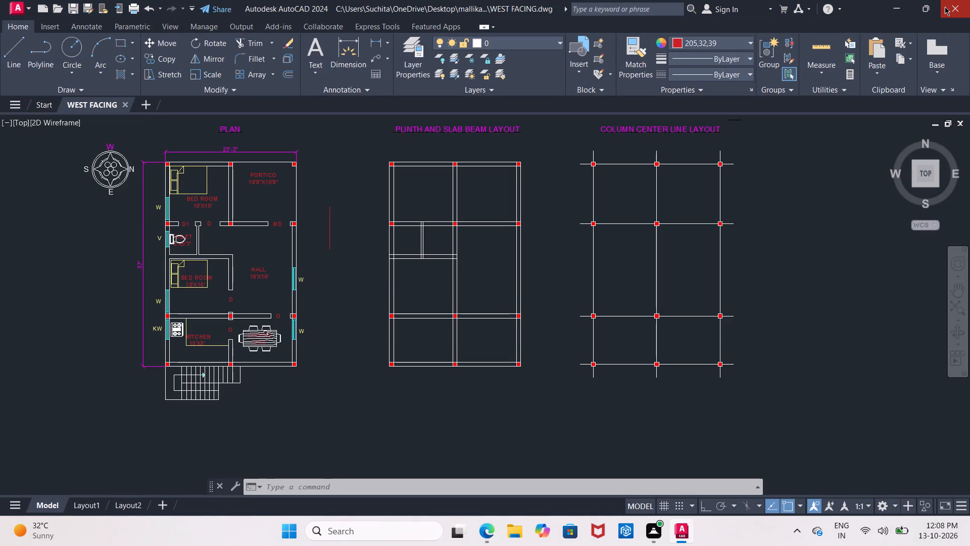
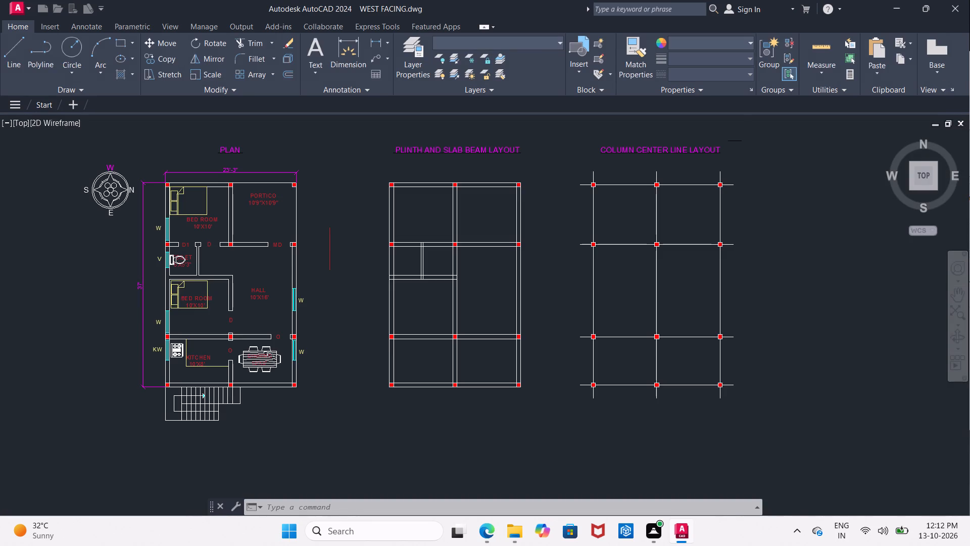
Delete the vertical red helper line between the floor plan and the plinth and slab beam layout.
middle_click_drag(292, 285, 270, 232)
scroll(284, 265, "down", 1)
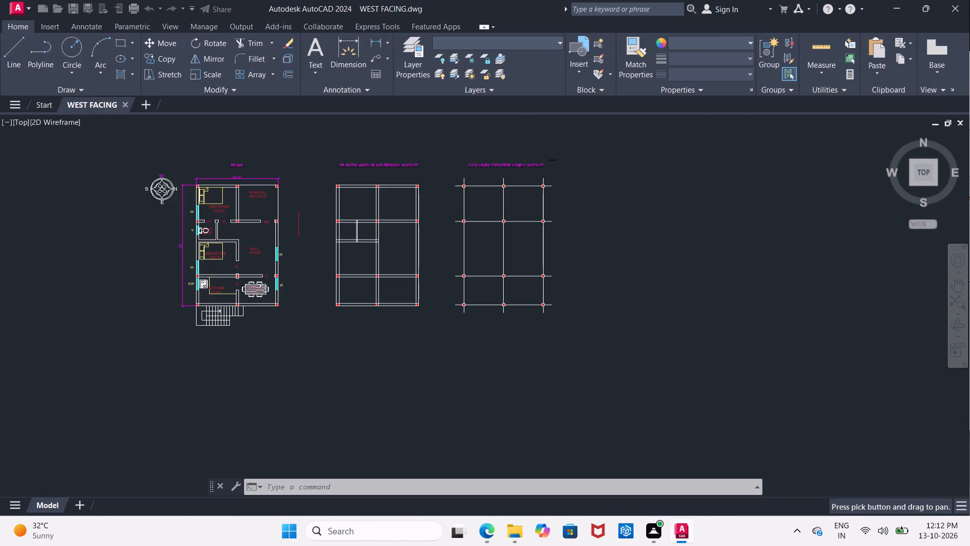
middle_click_drag(322, 246, 305, 223)
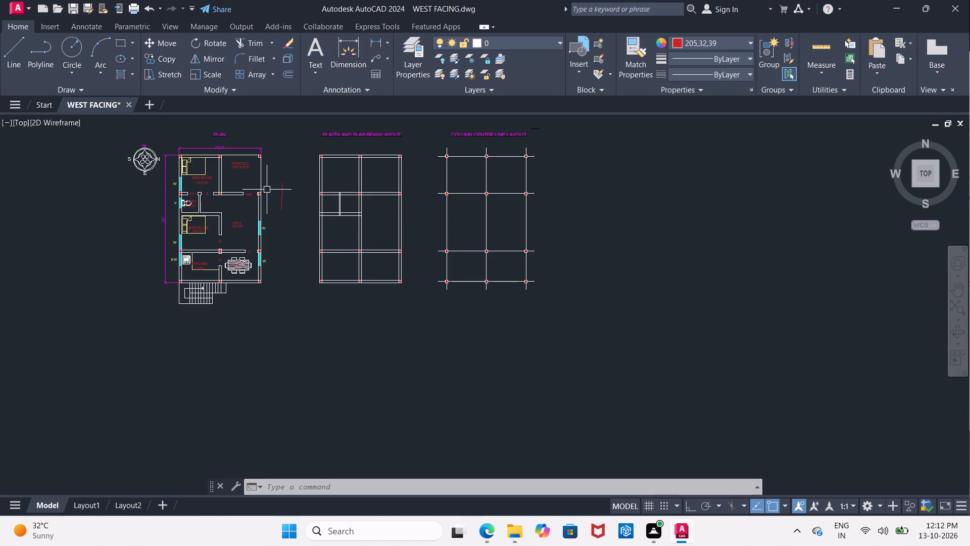
left_click(281, 205)
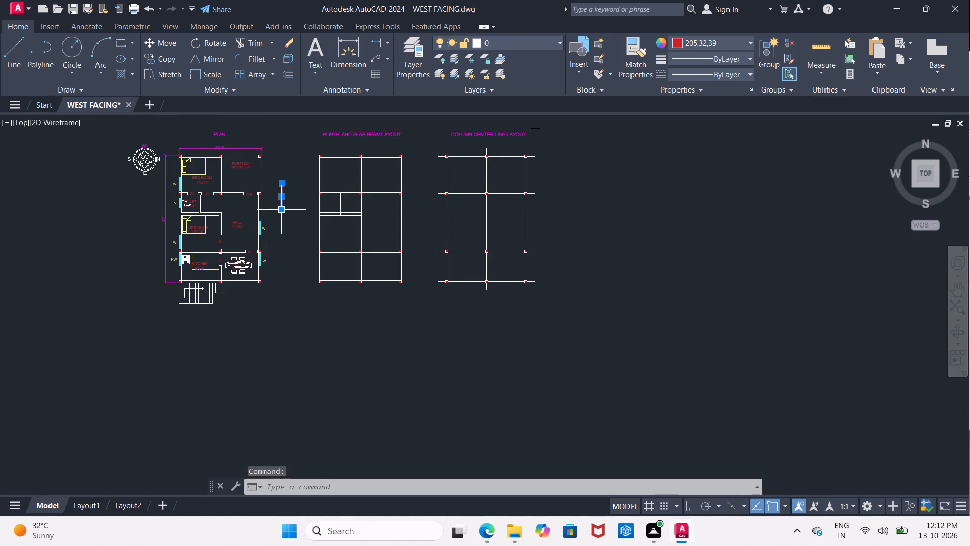
key("Delete")
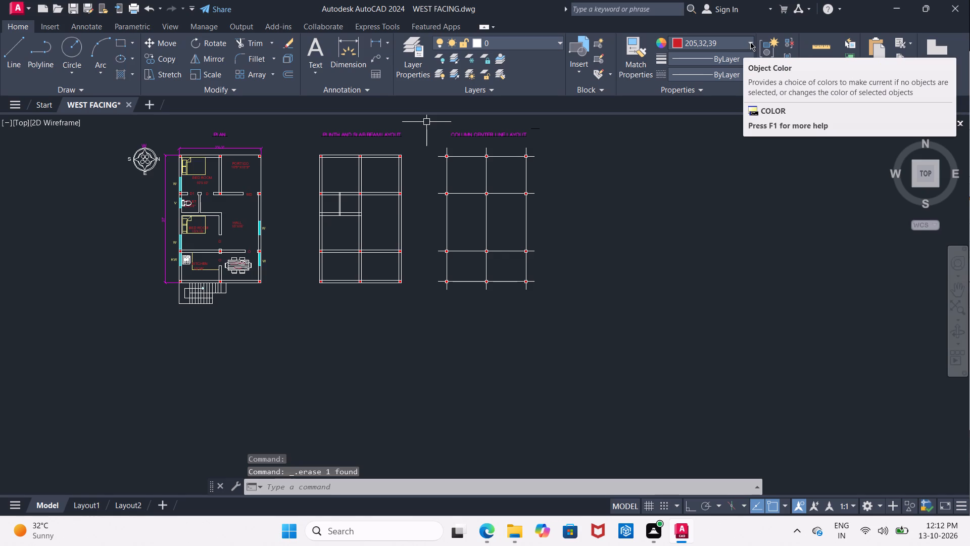
Set the current object colour to ByLayer.
left_click(750, 42)
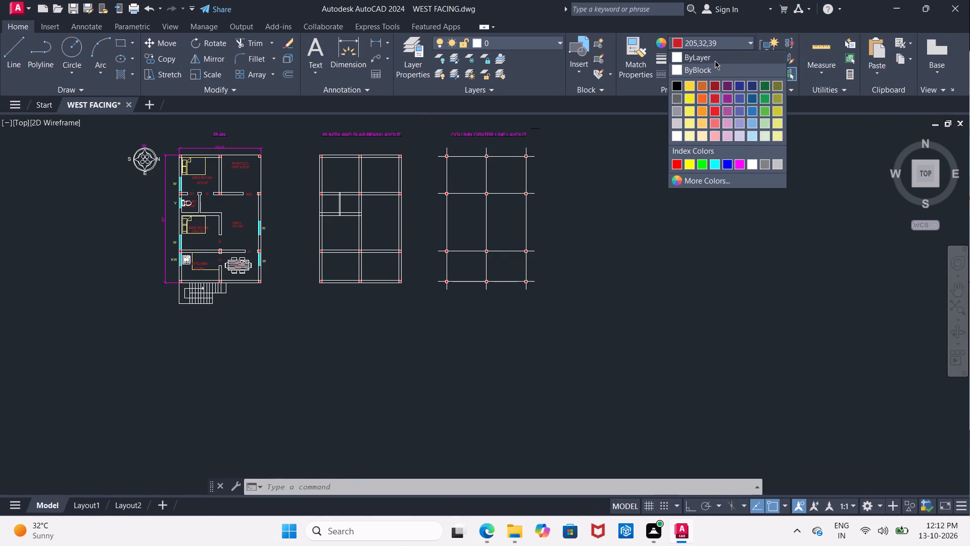
left_click(713, 57)
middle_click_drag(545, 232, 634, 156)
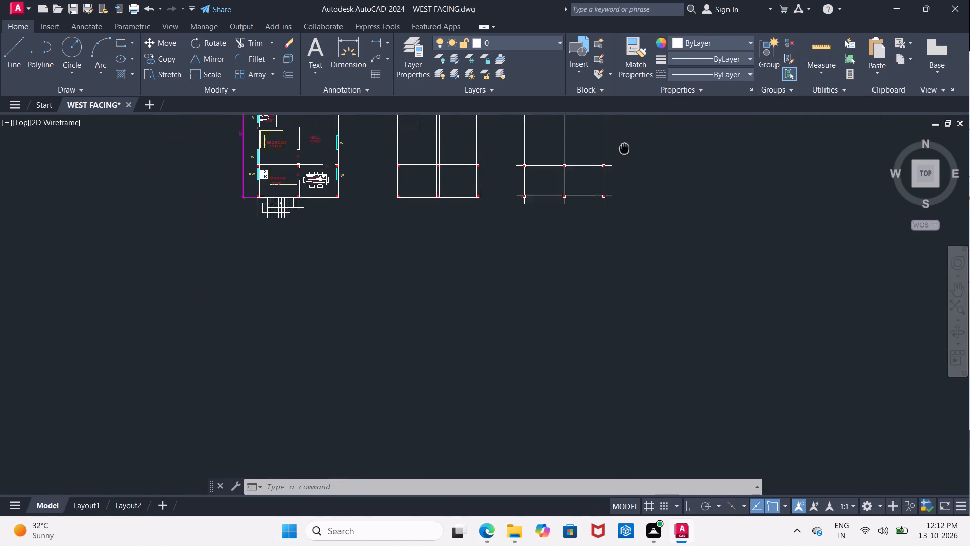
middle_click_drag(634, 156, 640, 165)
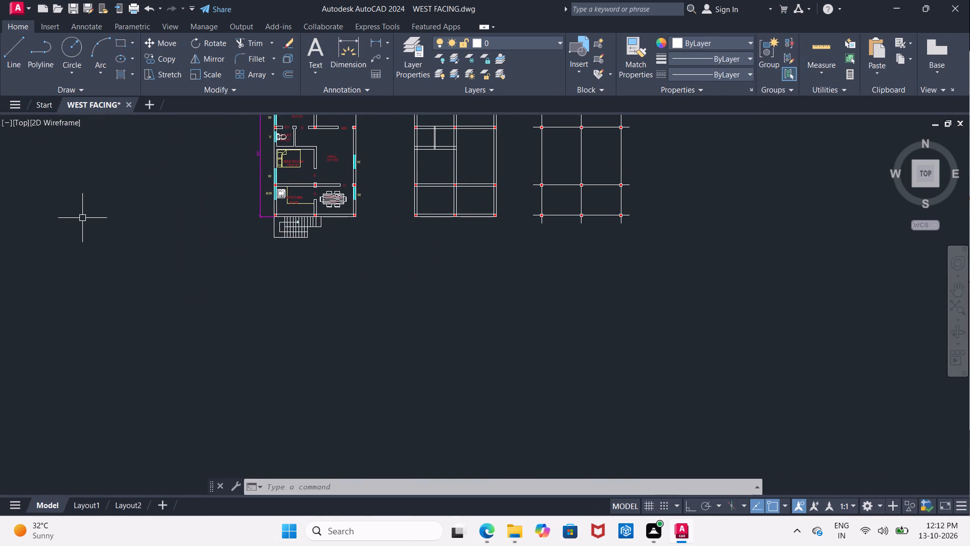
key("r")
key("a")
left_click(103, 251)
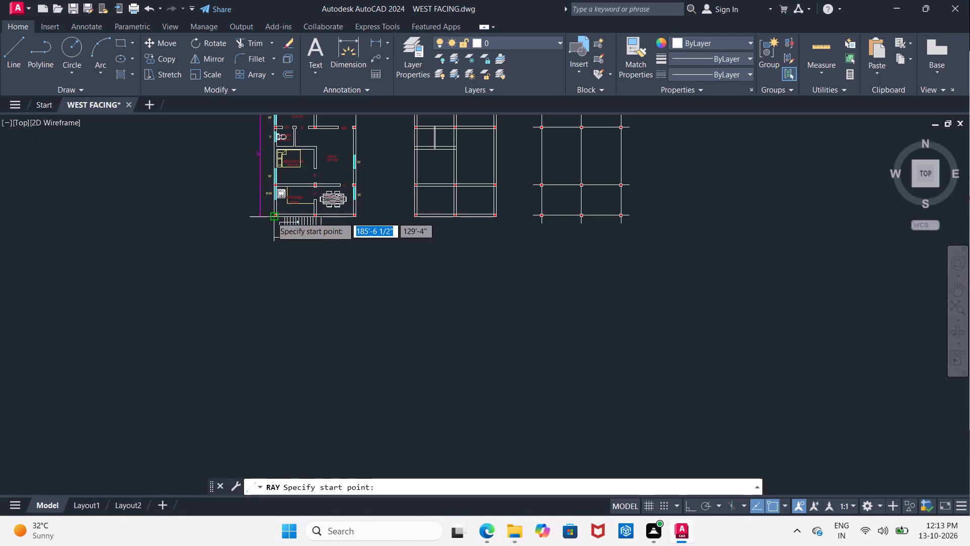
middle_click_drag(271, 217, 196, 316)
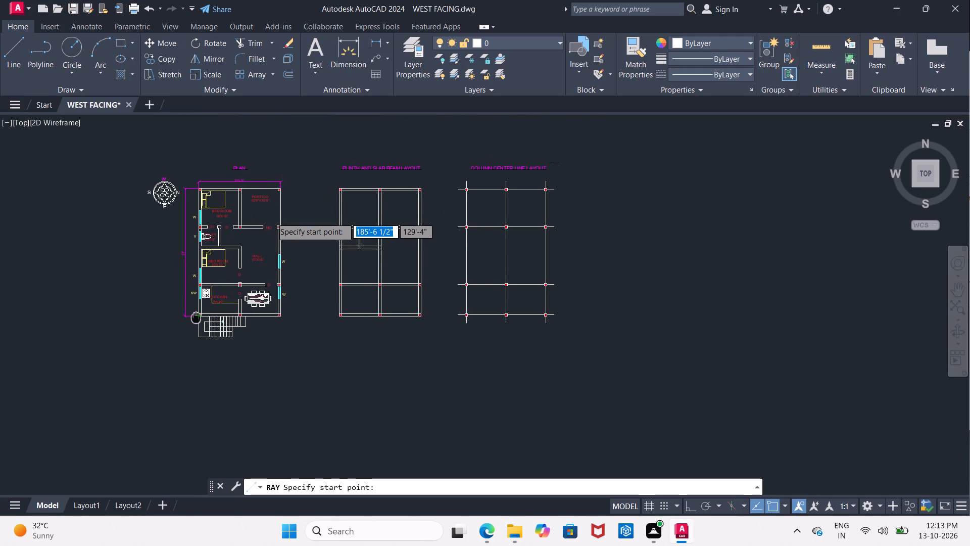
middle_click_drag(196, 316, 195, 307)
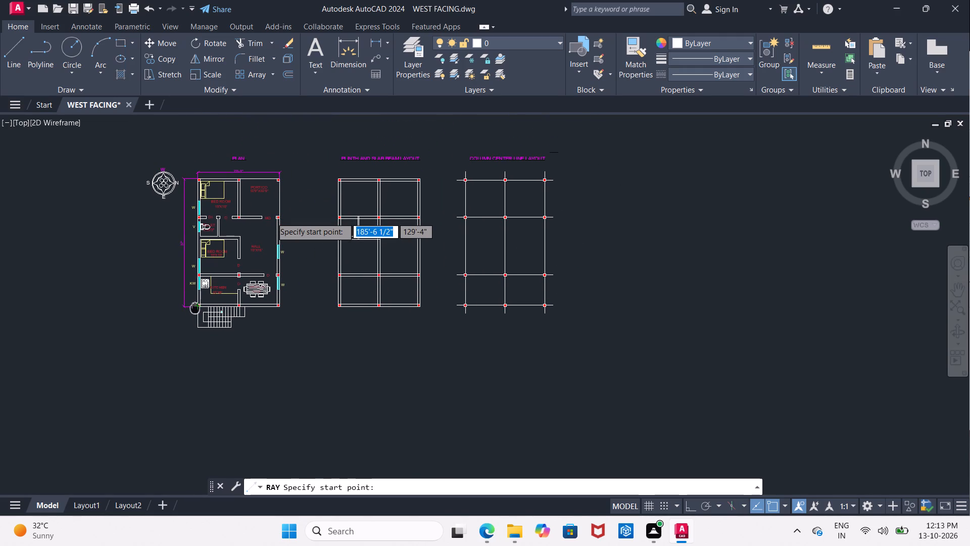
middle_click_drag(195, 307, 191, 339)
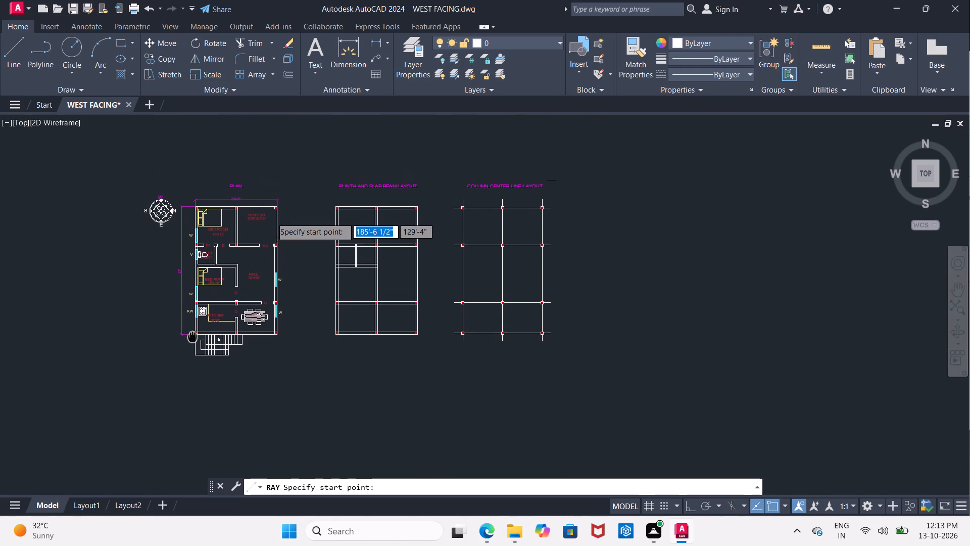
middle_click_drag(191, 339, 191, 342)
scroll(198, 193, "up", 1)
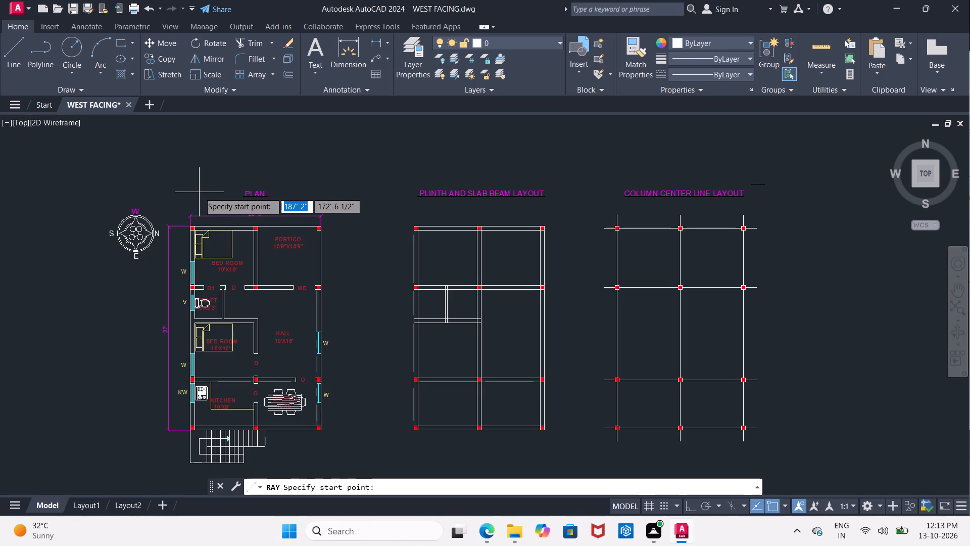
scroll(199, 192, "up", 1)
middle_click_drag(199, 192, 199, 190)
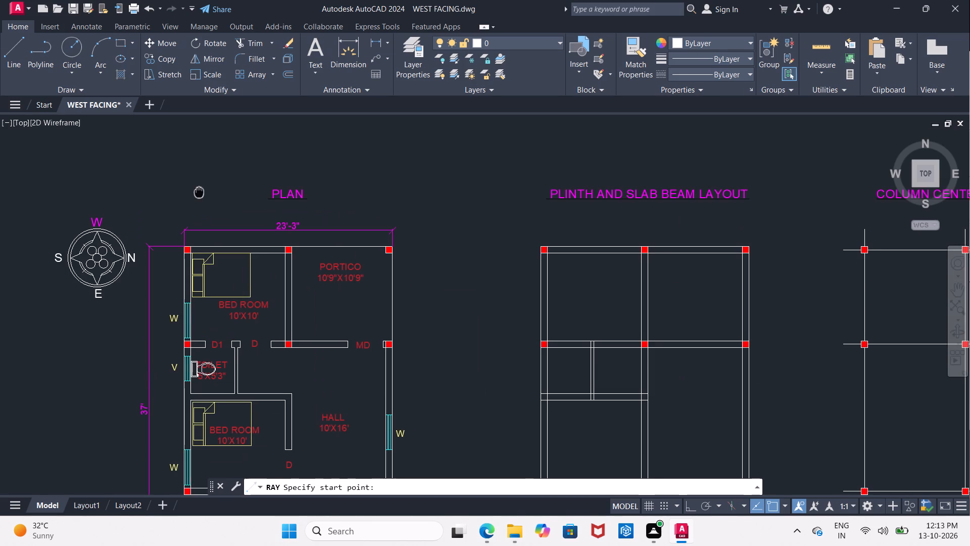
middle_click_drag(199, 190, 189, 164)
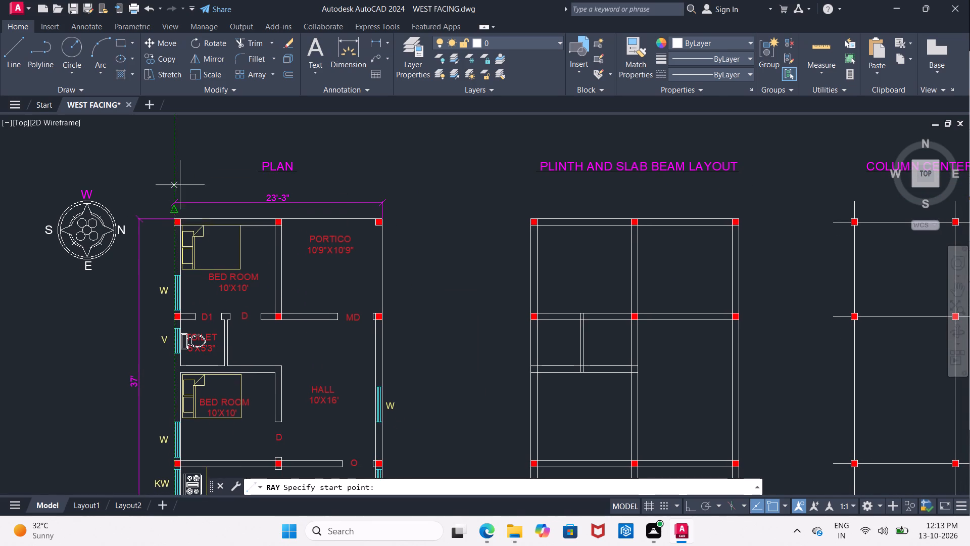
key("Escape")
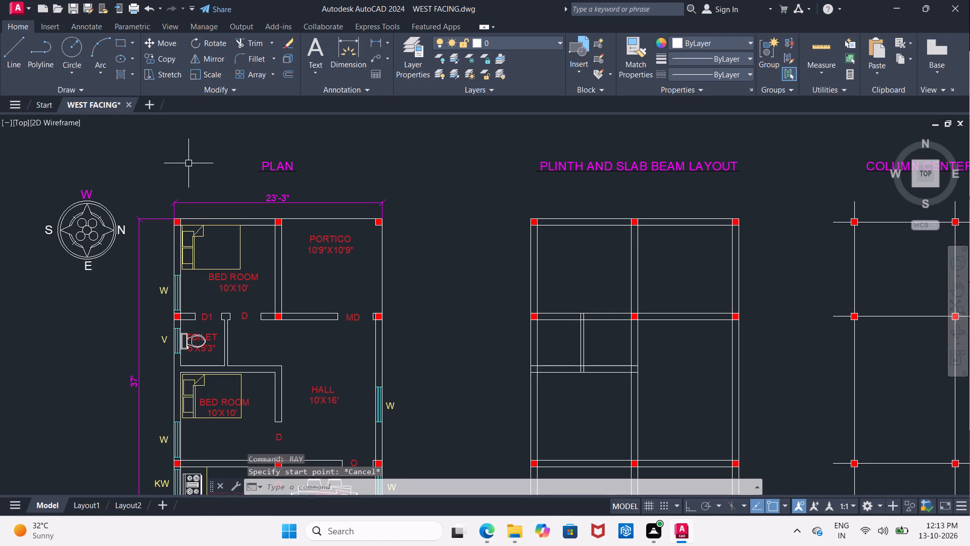
Copy the upper bedroom's cyan window from the outer side wall to about 8'-8" away at 62°, across the bedroom's top wall.
scroll(166, 253, "up", 2)
middle_click_drag(166, 252, 140, 226)
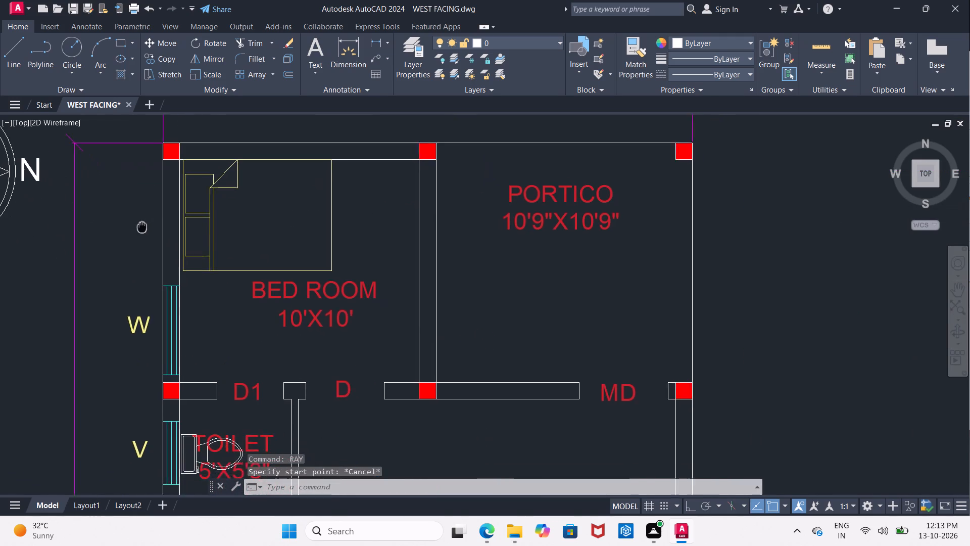
middle_click_drag(140, 226, 98, 259)
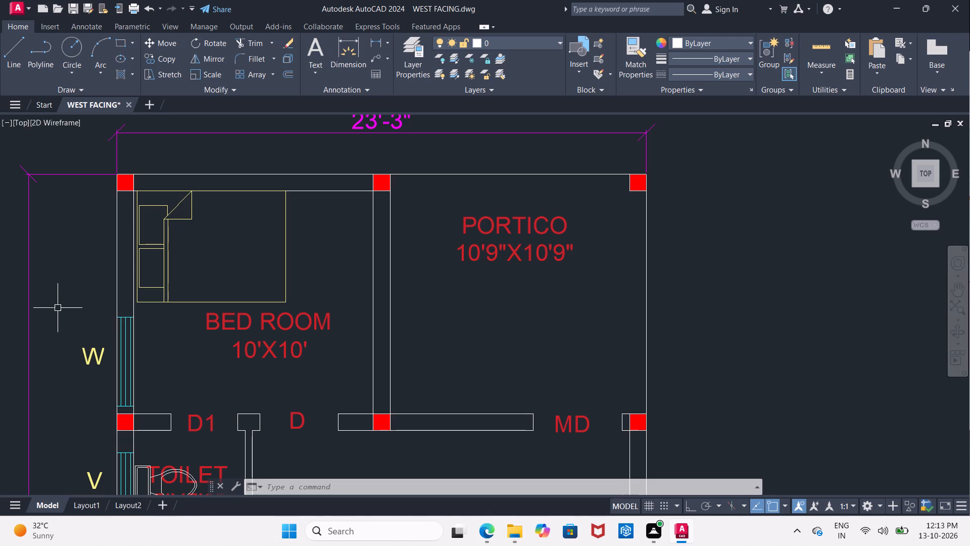
left_click(99, 307)
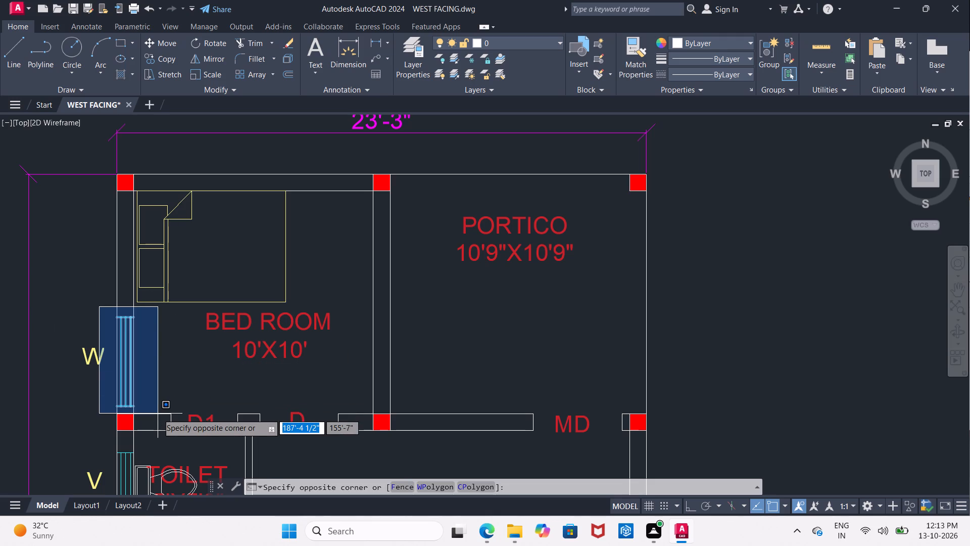
left_click(156, 407)
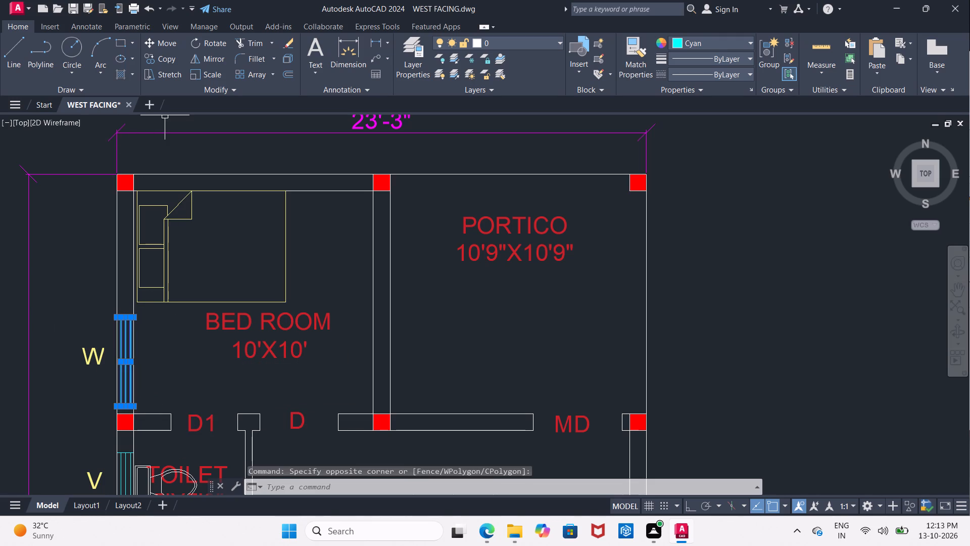
left_click(151, 56)
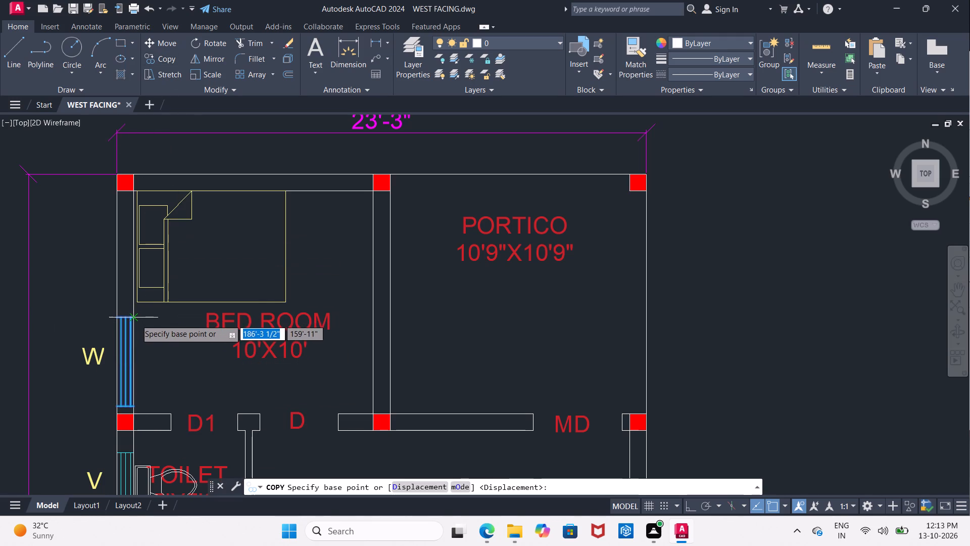
left_click(135, 319)
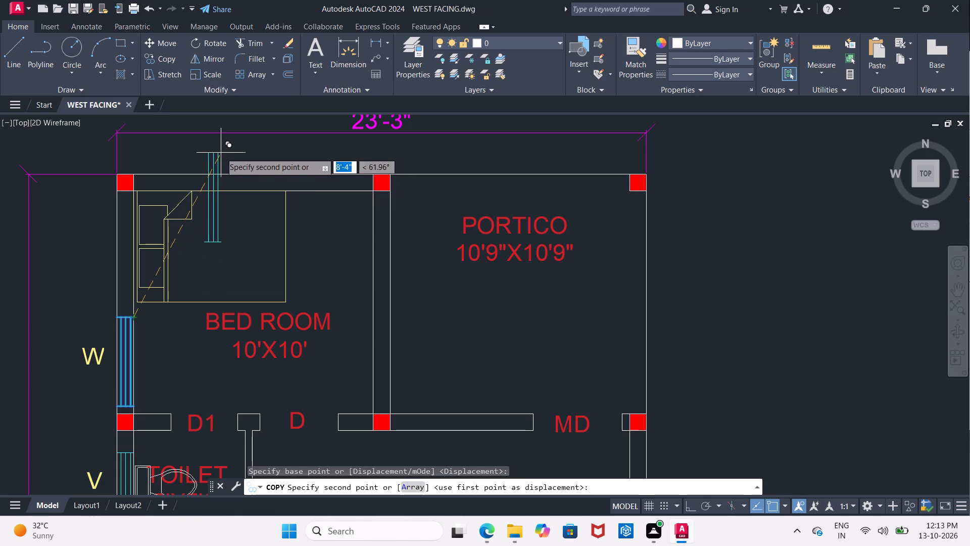
left_click(224, 146)
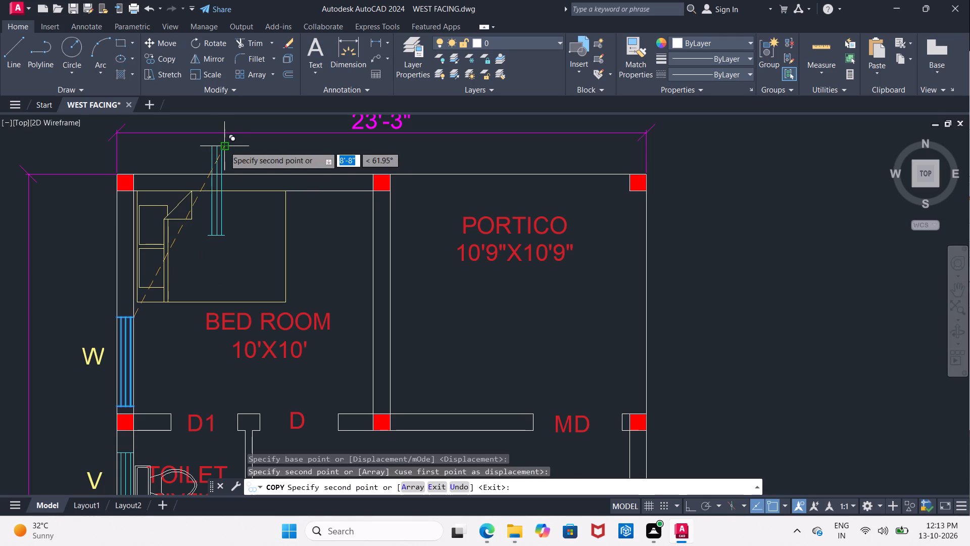
key("Escape")
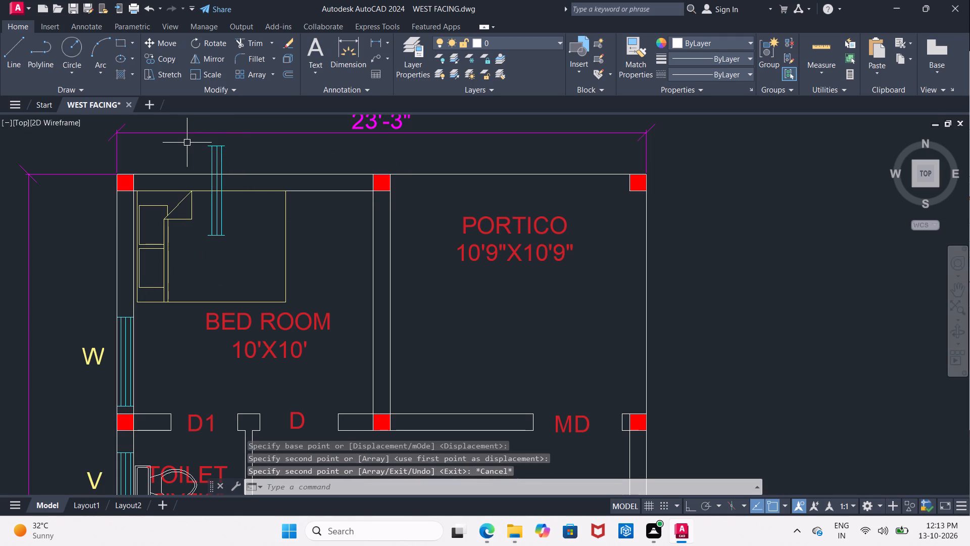
Rotate the copied window 270° about its upper corner so it lies horizontally.
left_click(195, 135)
key("Escape")
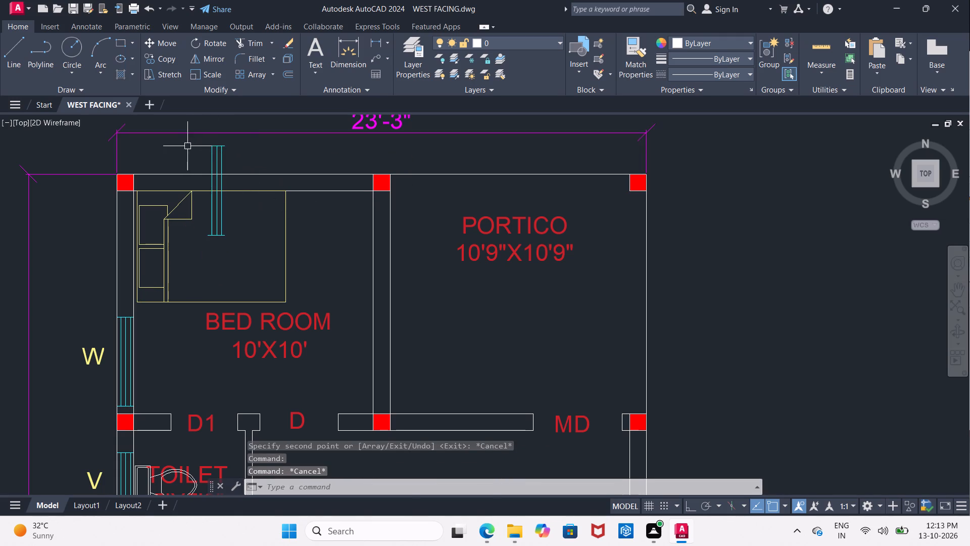
left_click_drag(189, 143, 249, 191)
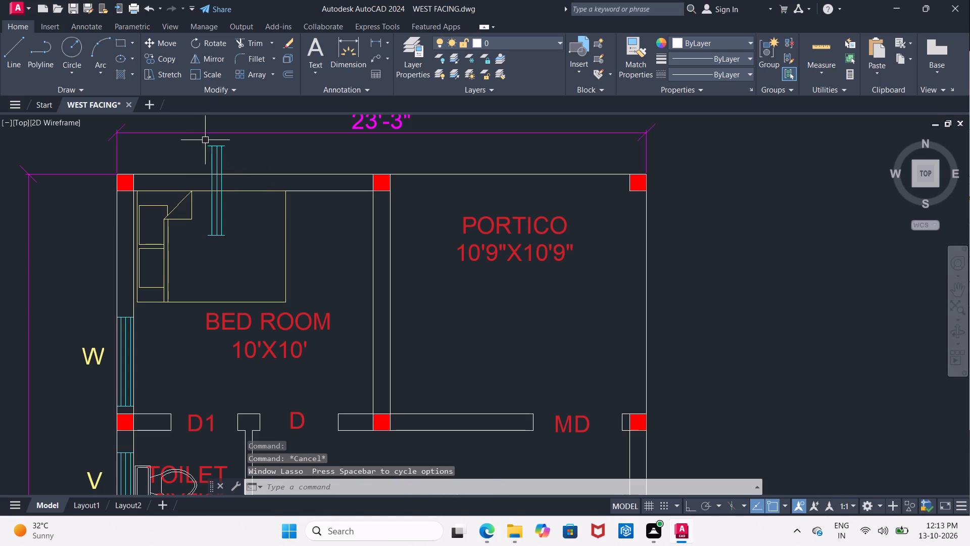
left_click_drag(182, 140, 216, 170)
left_click(193, 143)
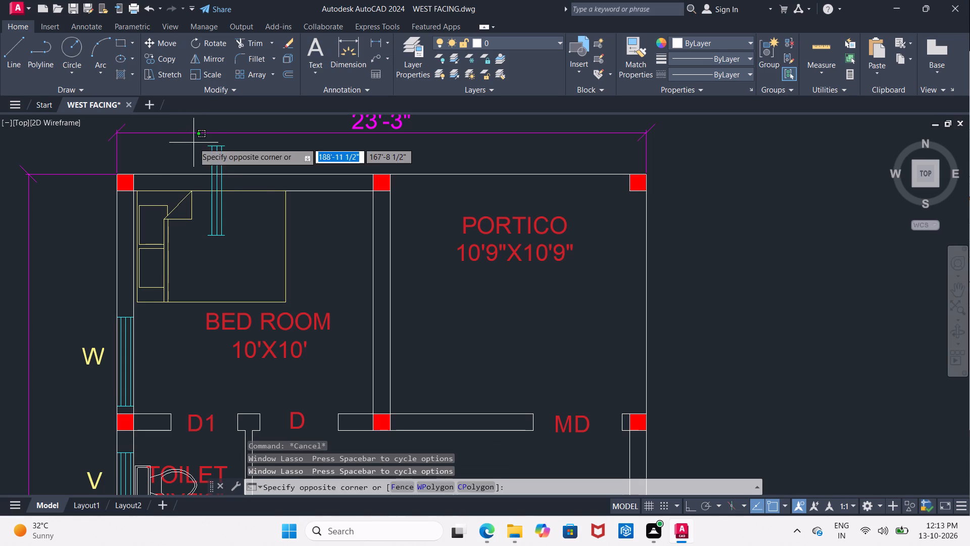
left_click(246, 239)
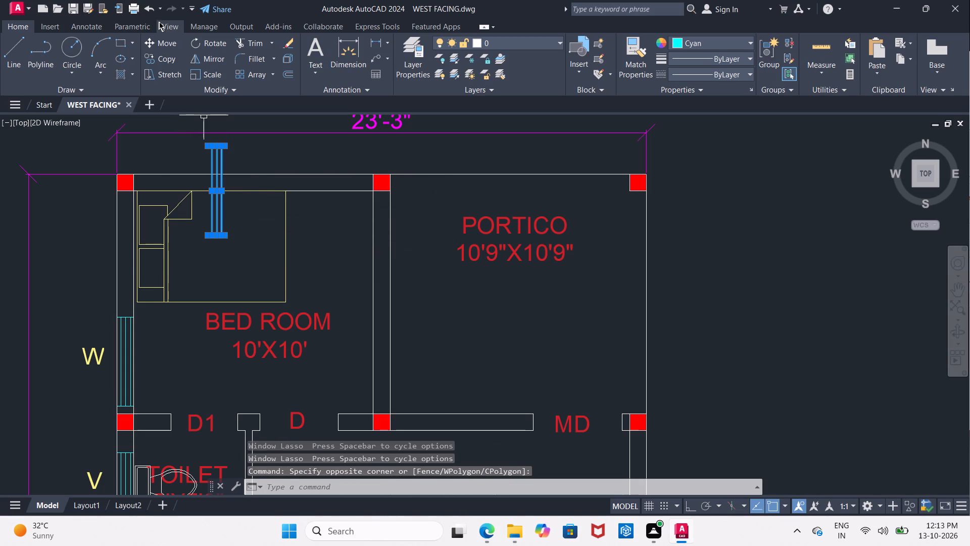
left_click(196, 48)
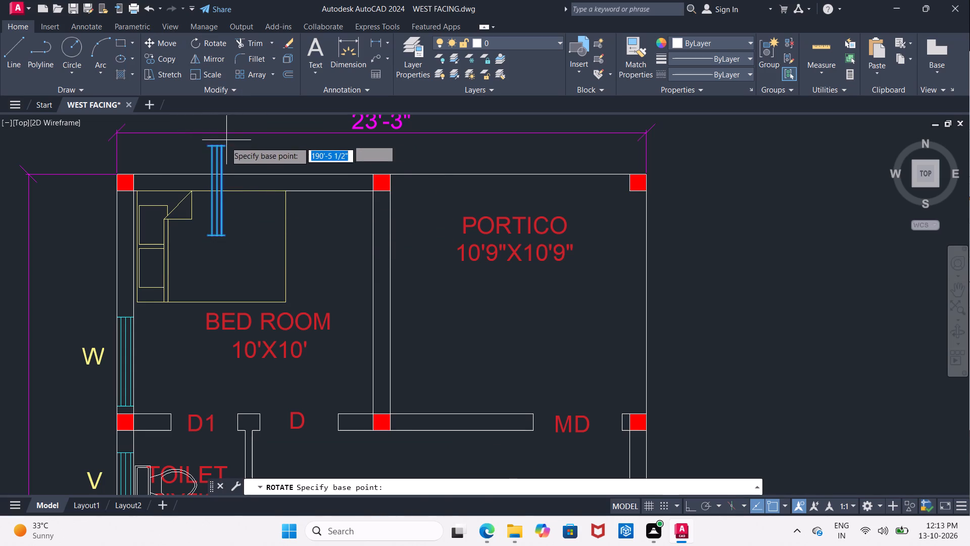
left_click(225, 146)
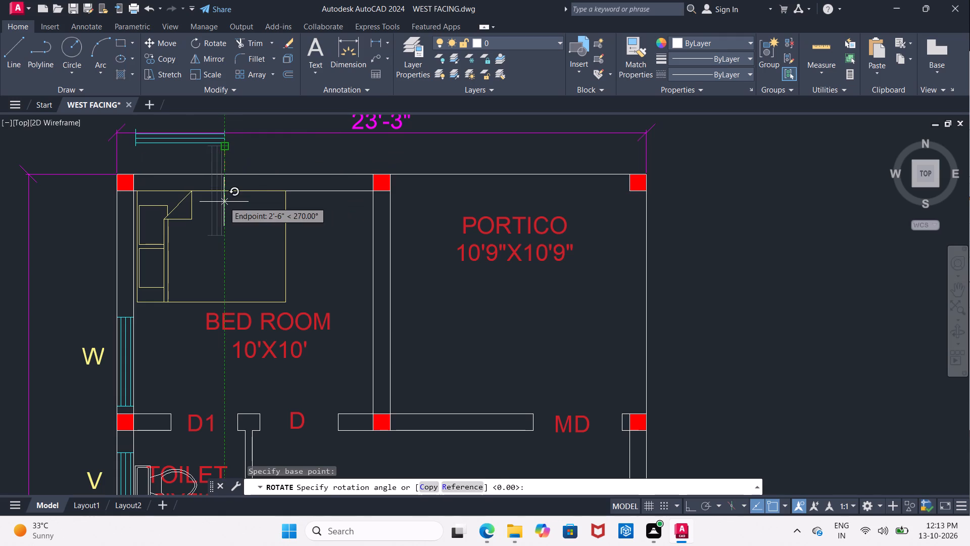
left_click(224, 202)
Move the rotated window into the upper bedroom's top wall, aligned with the midpoint of the wall's inner line.
scroll(143, 125, "up", 2)
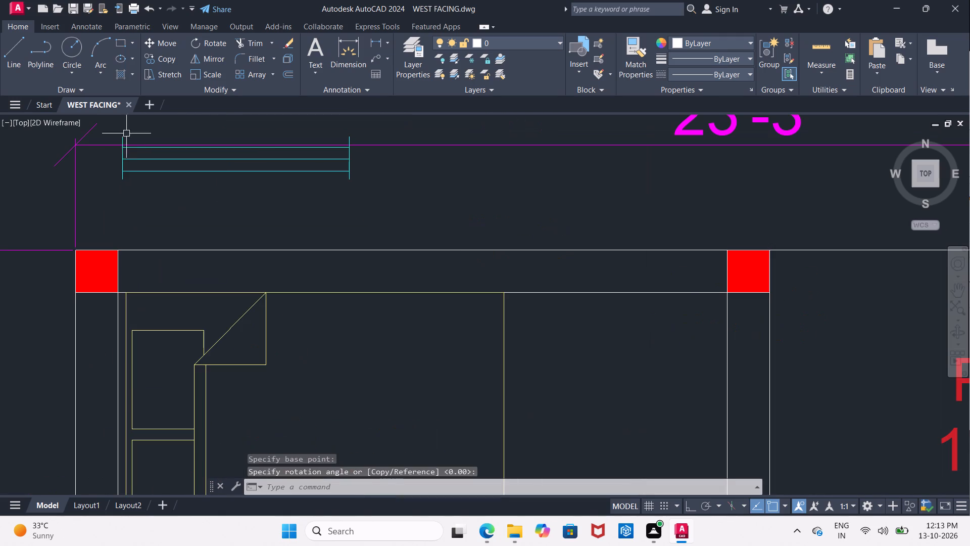
left_click(107, 128)
left_click(362, 202)
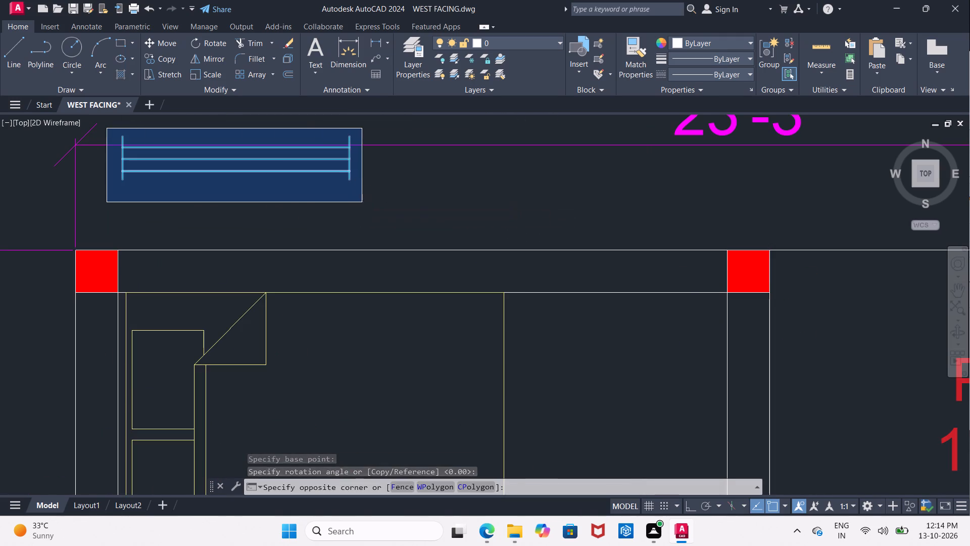
left_click(170, 45)
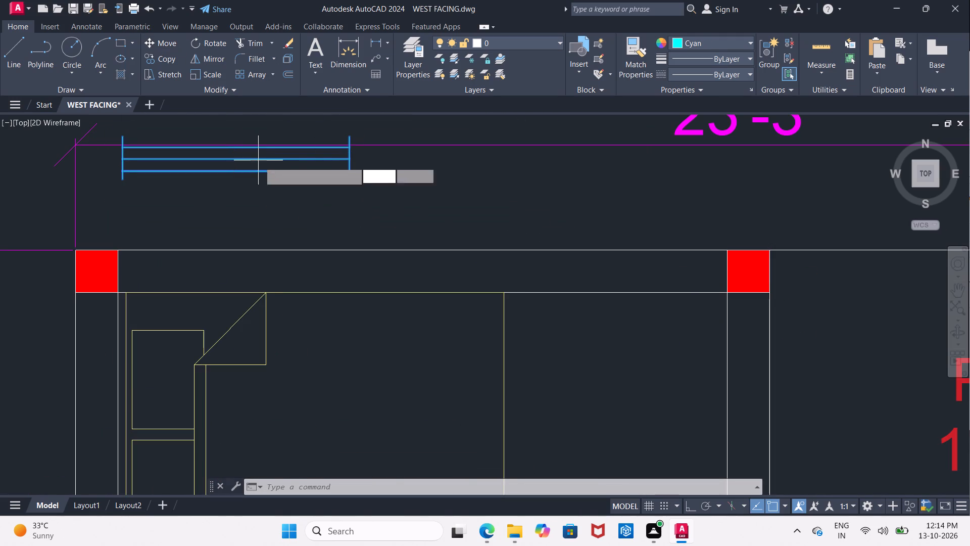
left_click(242, 167)
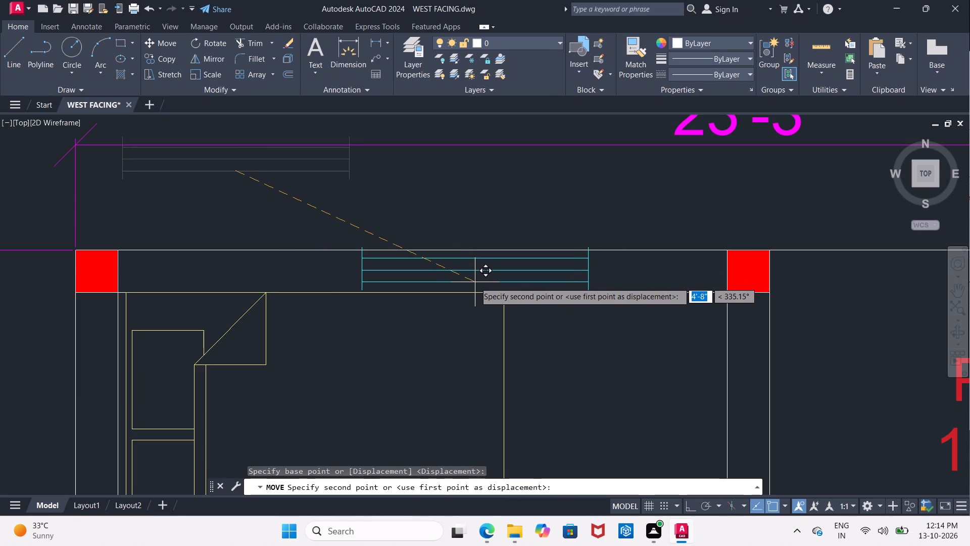
middle_click_drag(474, 282, 360, 244)
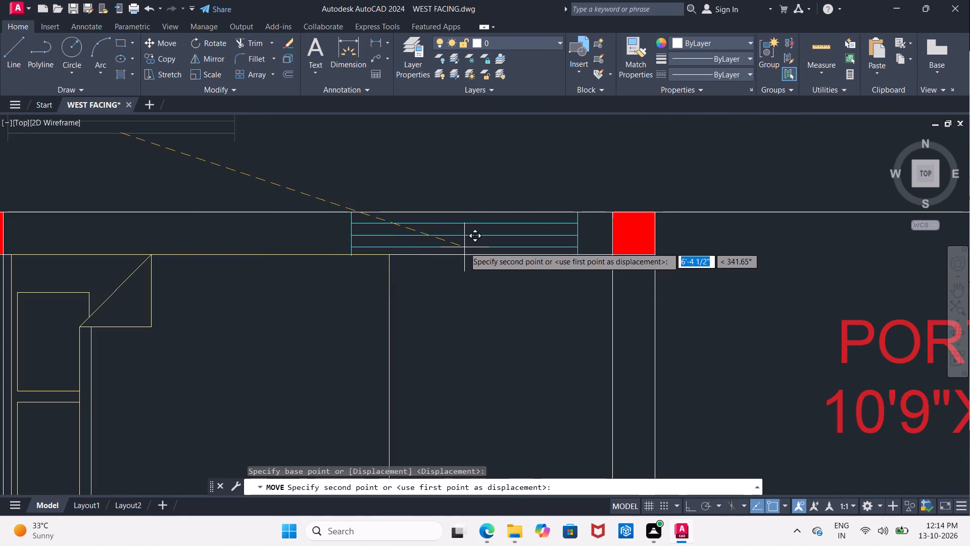
scroll(464, 247, "down", 4)
scroll(459, 244, "up", 1)
middle_click_drag(459, 244, 445, 243)
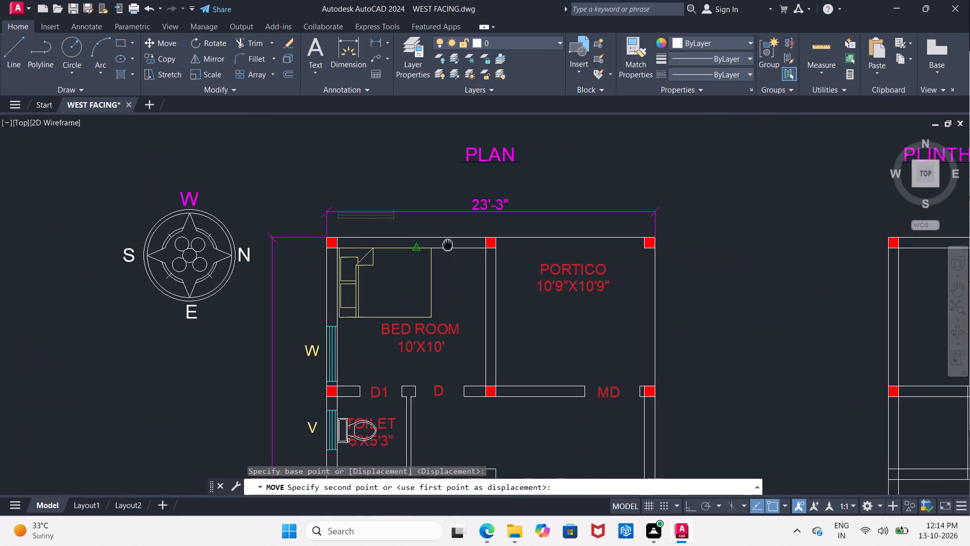
middle_click_drag(445, 243, 428, 239)
scroll(426, 238, "up", 1)
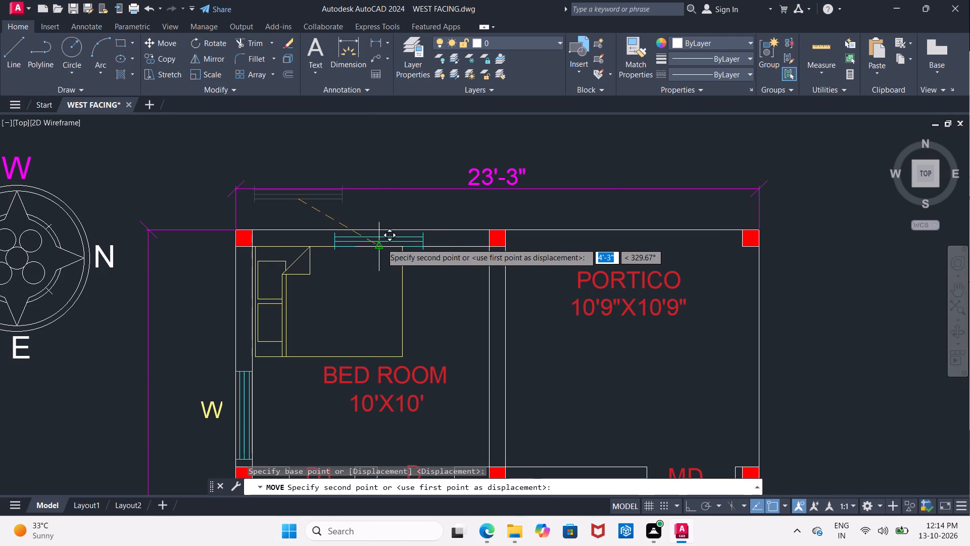
scroll(381, 243, "up", 3)
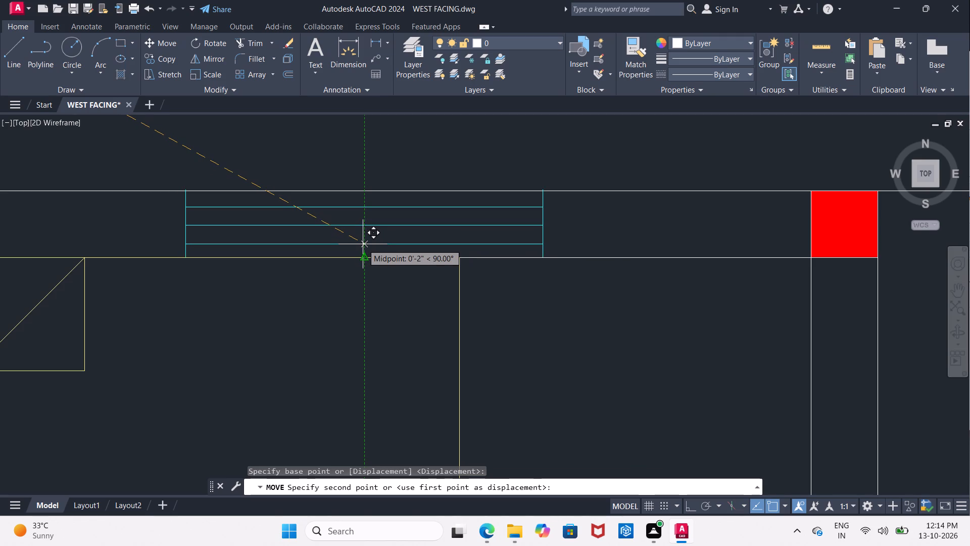
left_click(363, 244)
scroll(363, 244, "down", 3)
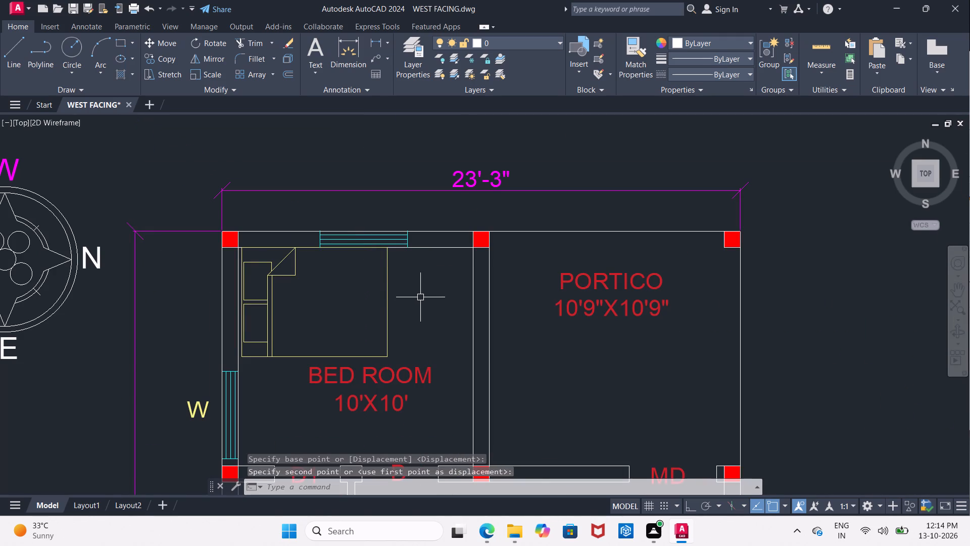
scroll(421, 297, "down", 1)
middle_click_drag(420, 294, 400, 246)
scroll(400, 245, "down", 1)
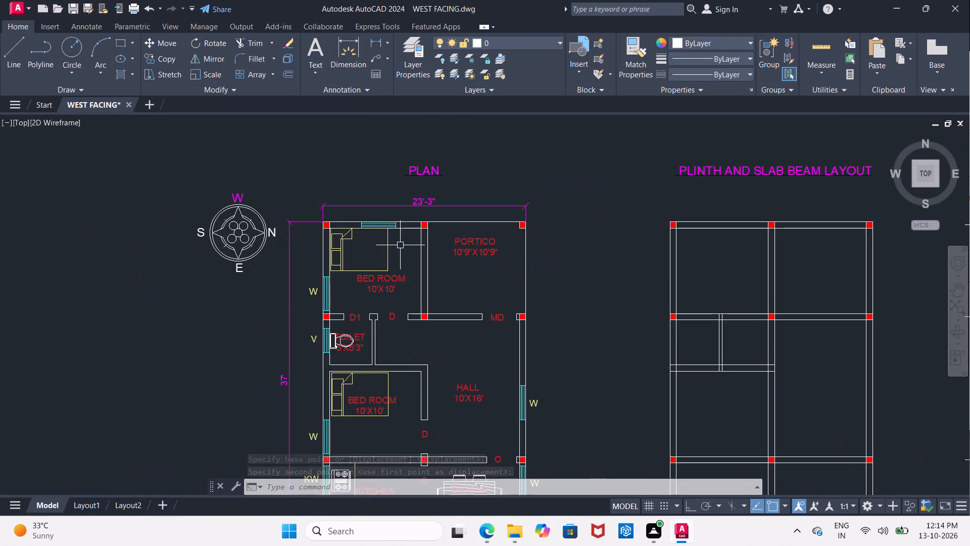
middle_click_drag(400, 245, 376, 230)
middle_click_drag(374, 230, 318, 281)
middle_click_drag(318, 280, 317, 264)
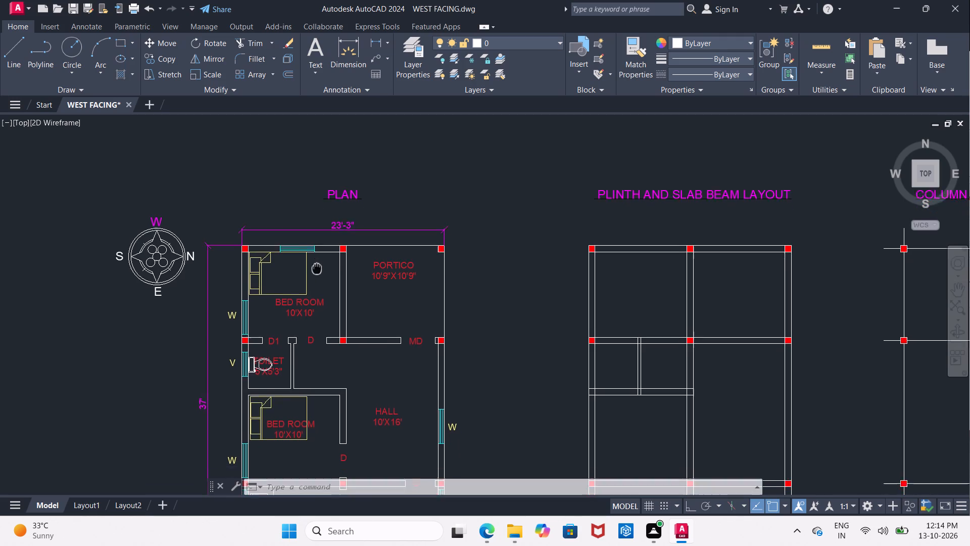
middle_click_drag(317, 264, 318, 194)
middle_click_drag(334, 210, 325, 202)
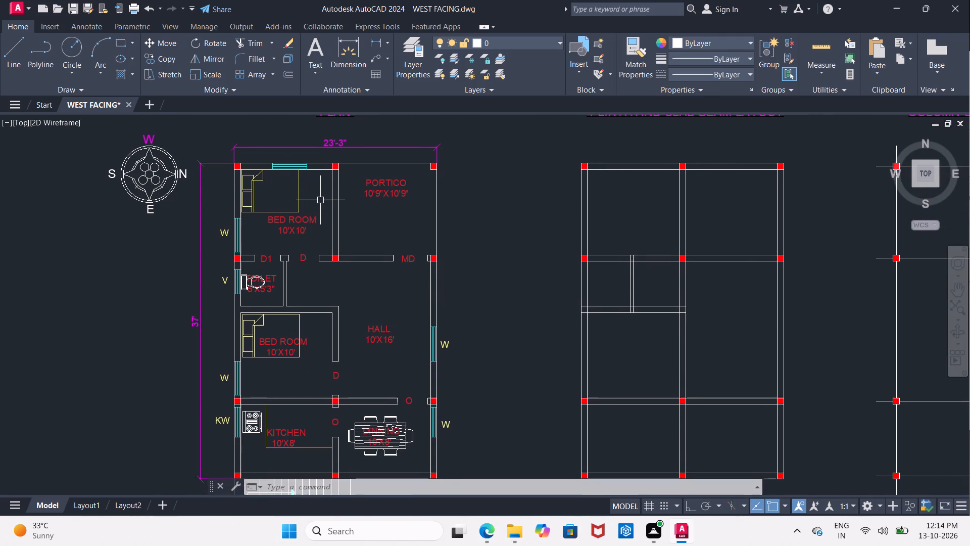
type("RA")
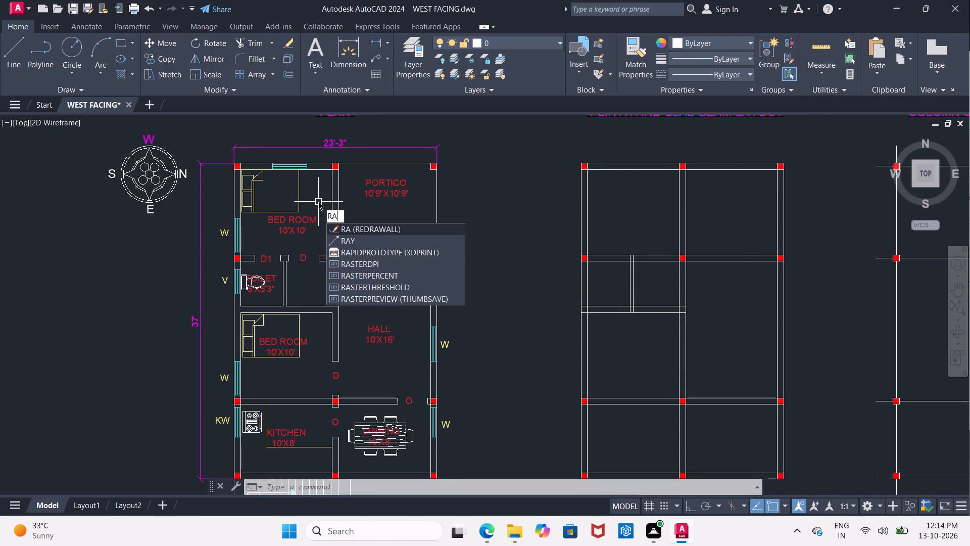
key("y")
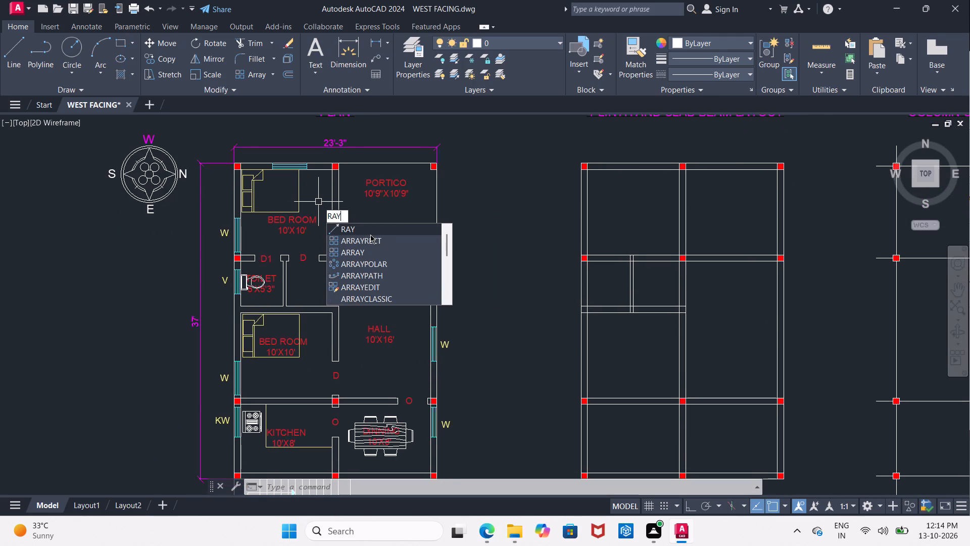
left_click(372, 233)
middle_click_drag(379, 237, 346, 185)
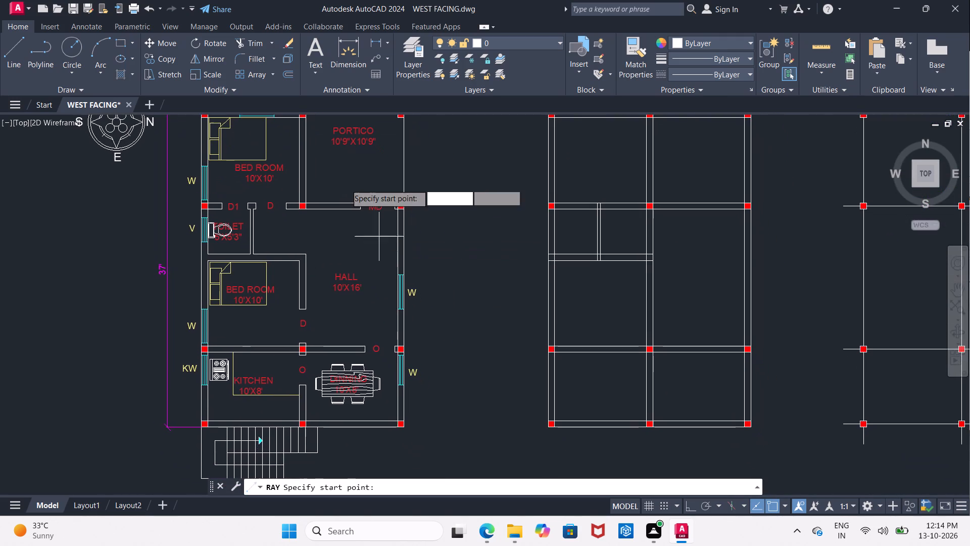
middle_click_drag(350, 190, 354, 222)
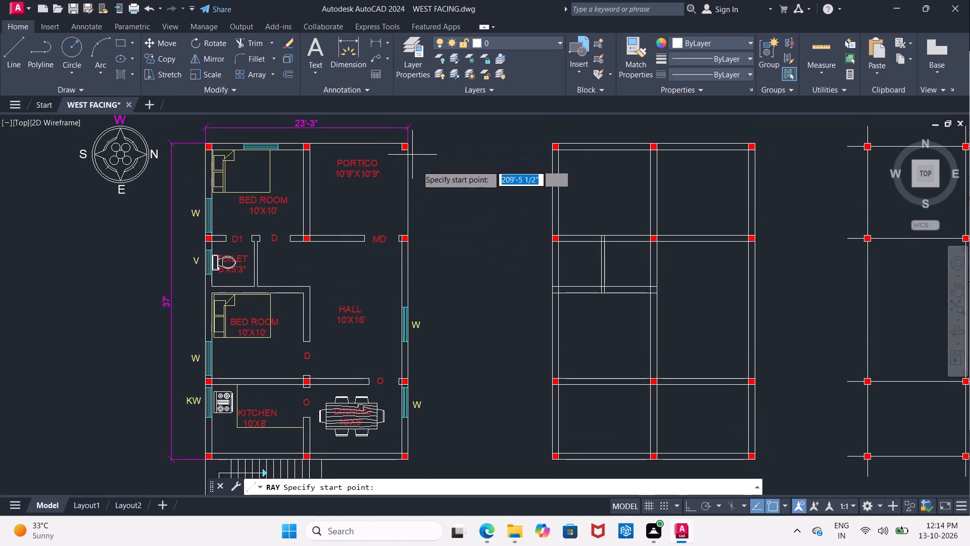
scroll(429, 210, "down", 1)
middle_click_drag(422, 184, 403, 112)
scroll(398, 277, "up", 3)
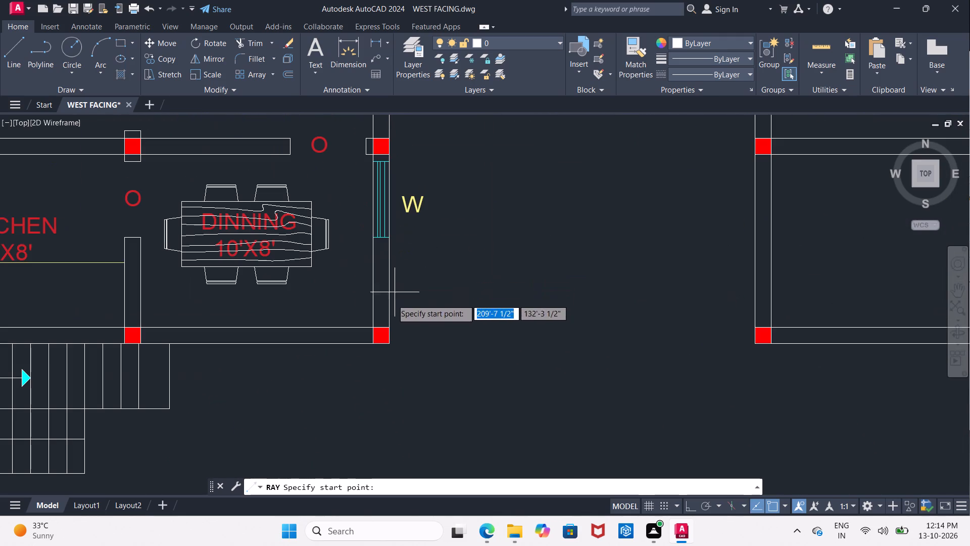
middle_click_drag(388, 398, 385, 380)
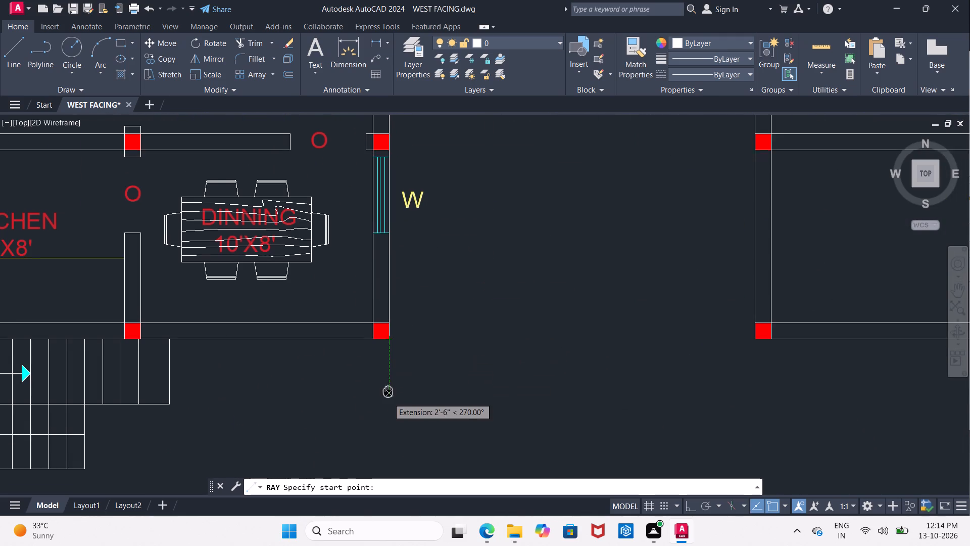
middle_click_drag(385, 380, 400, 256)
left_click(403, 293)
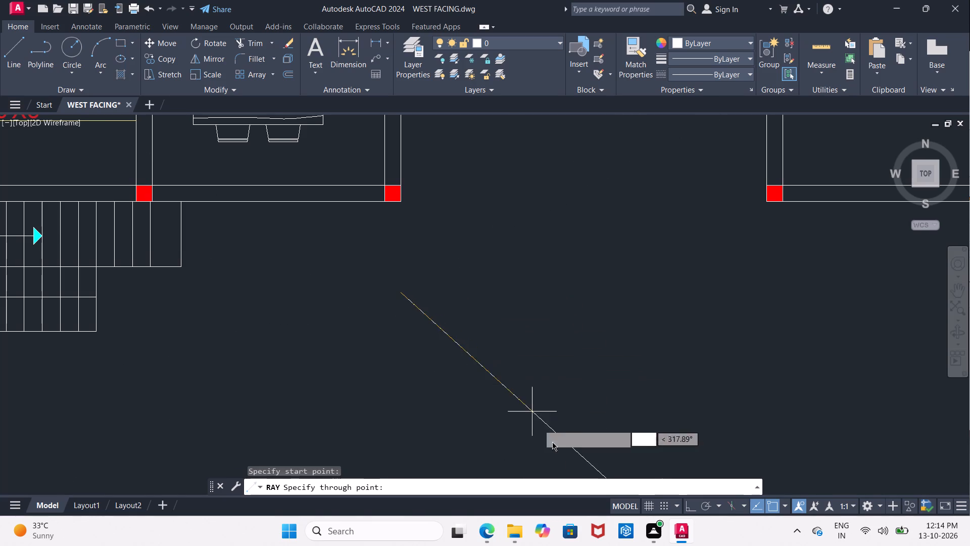
Turn Ortho on and draw a ray straight down from the outer bottom corner of the dining room's corner column.
left_click(690, 508)
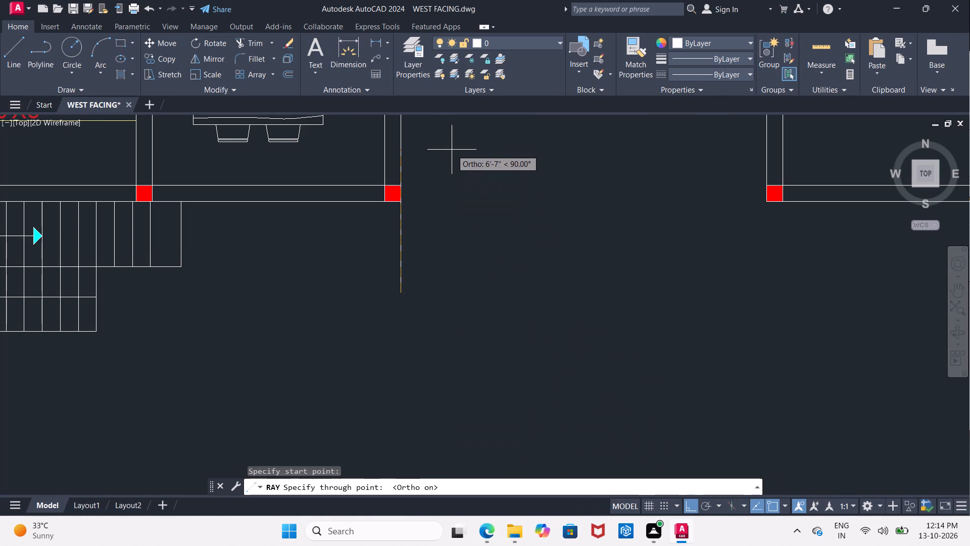
key("Escape")
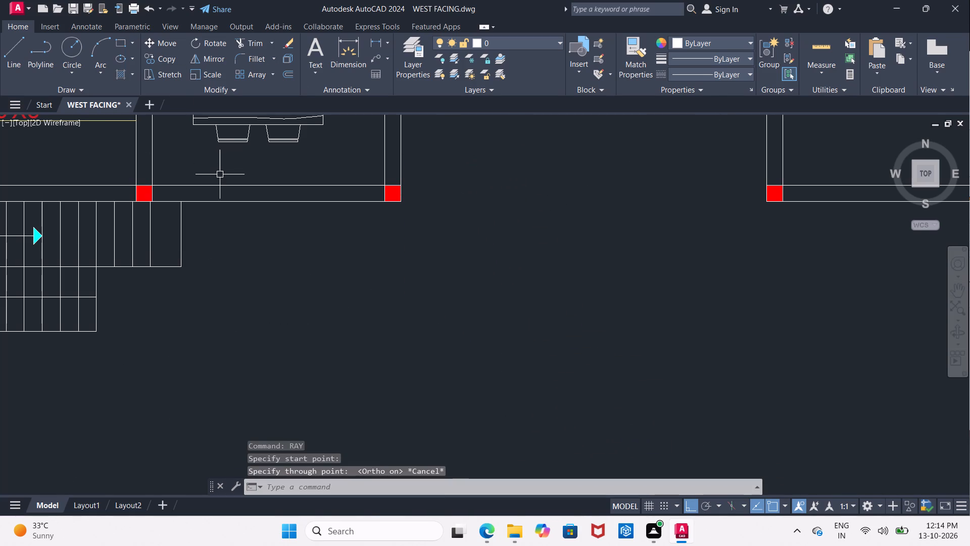
key("r")
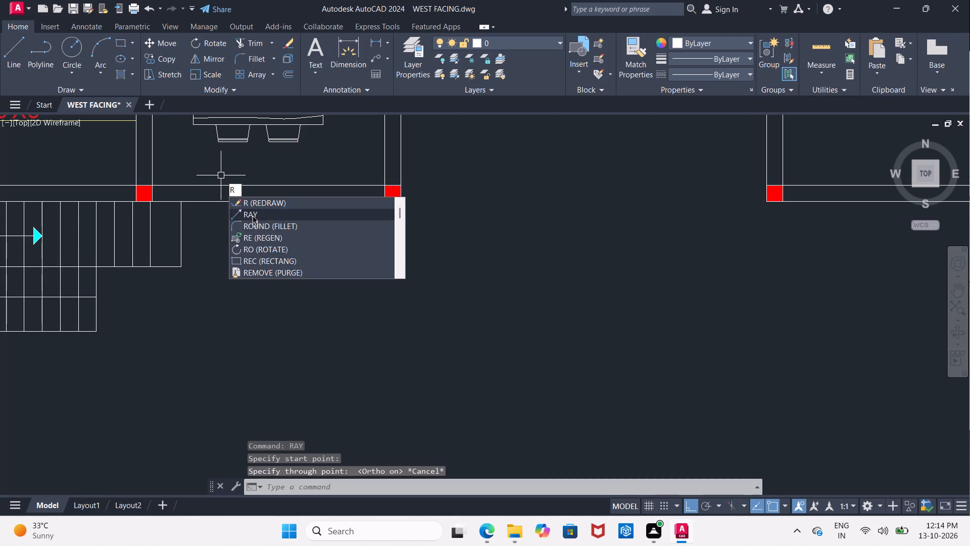
left_click(253, 215)
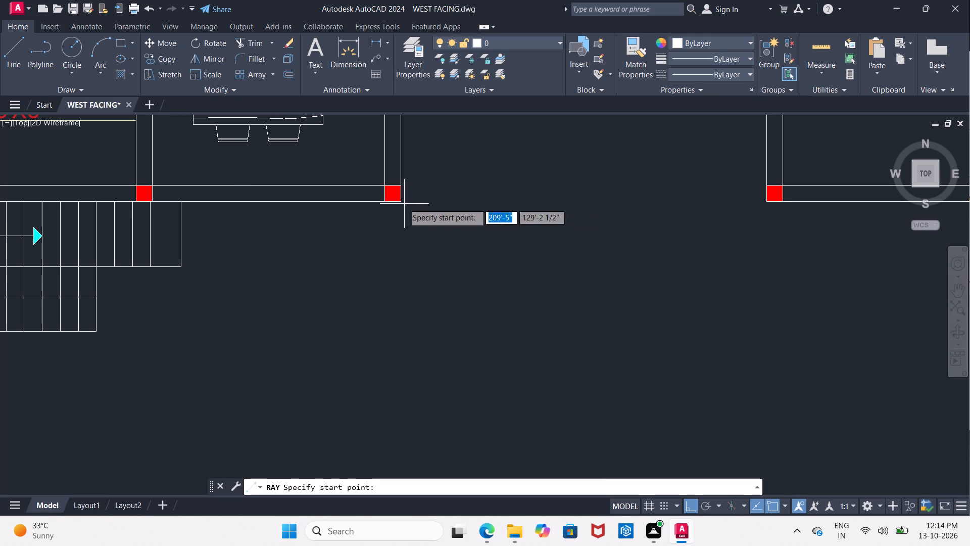
left_click(400, 201)
middle_click_drag(410, 259, 414, 187)
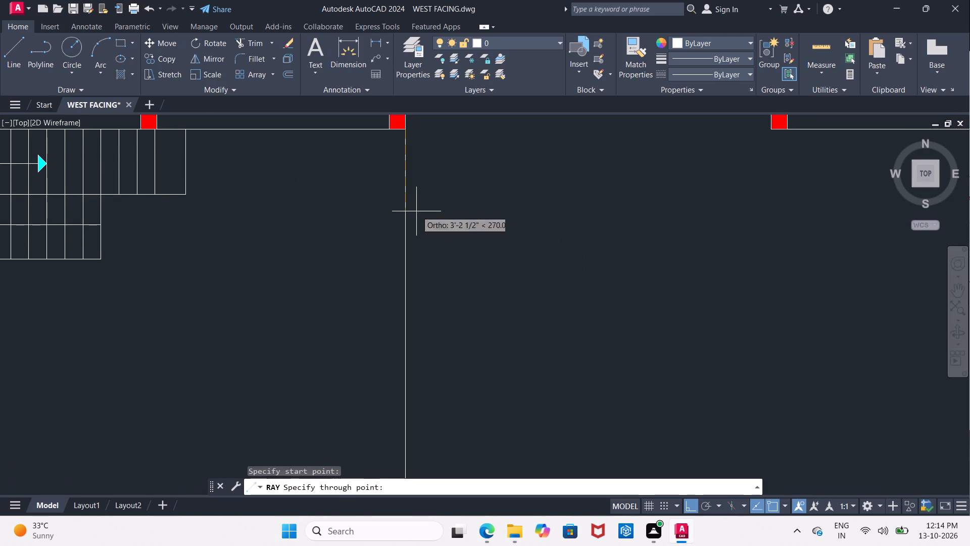
left_click(416, 212)
key("Escape")
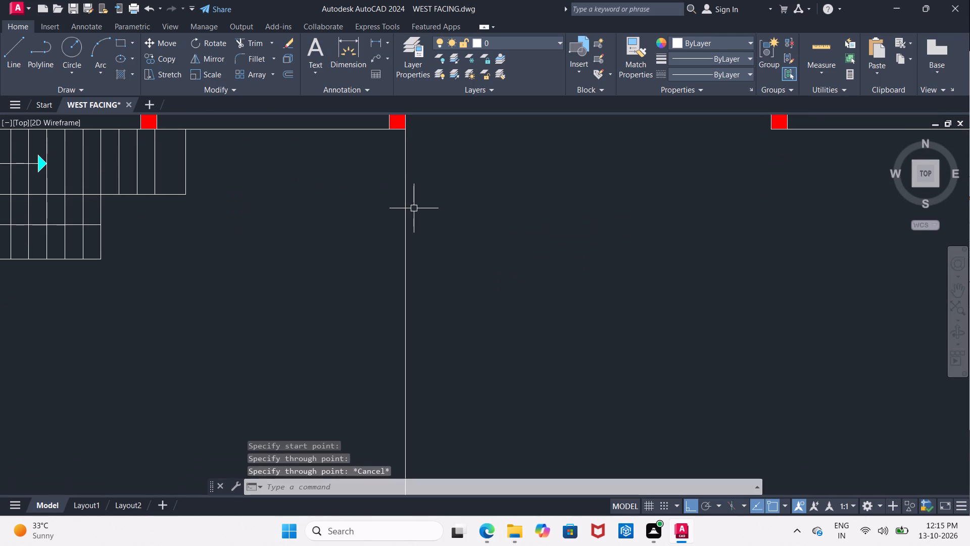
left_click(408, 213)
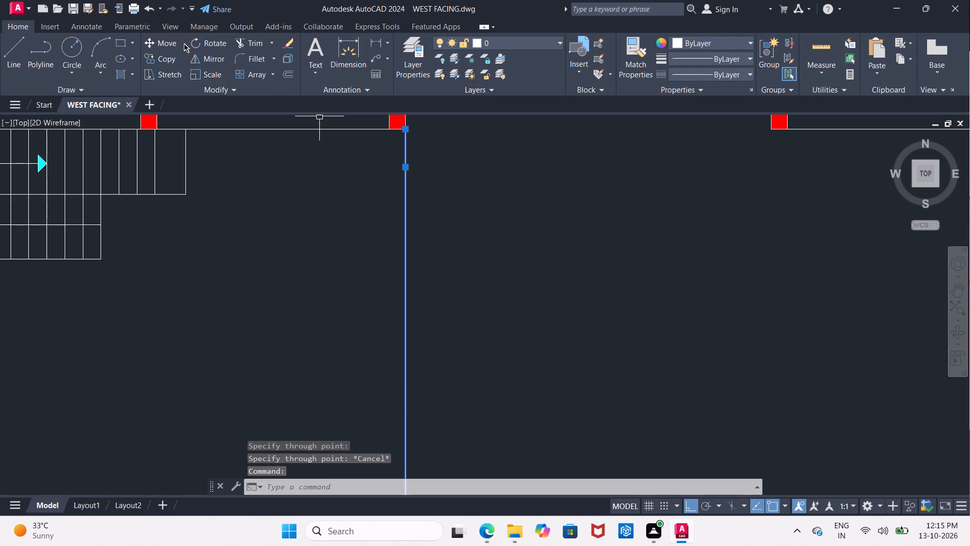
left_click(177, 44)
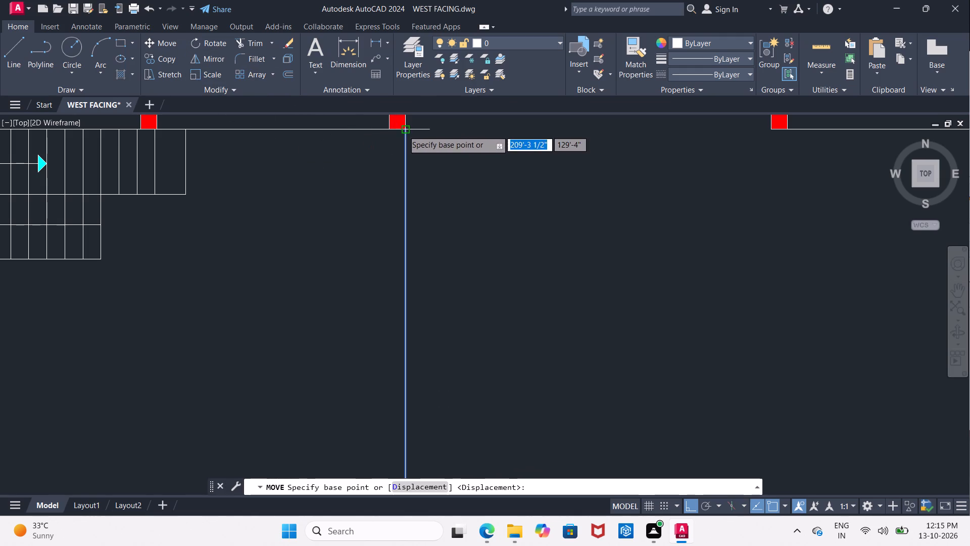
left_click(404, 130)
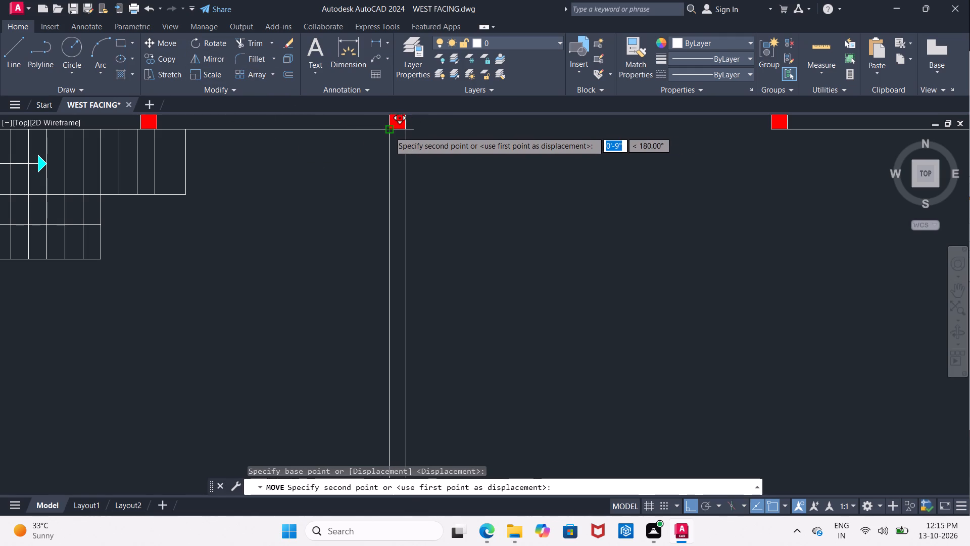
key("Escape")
Copy the ray from the dining room corner column's outer bottom corner to that column's inner bottom corner.
left_click(406, 159)
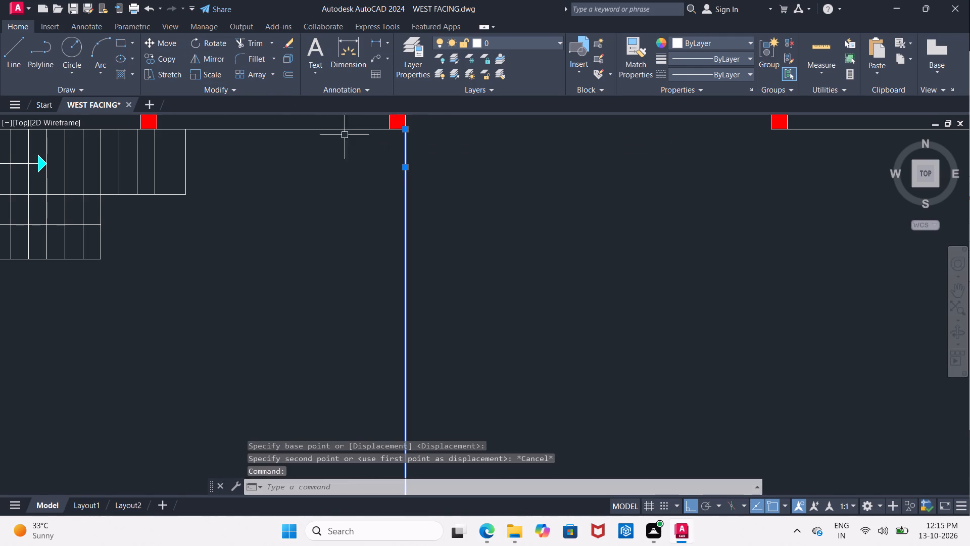
left_click(174, 63)
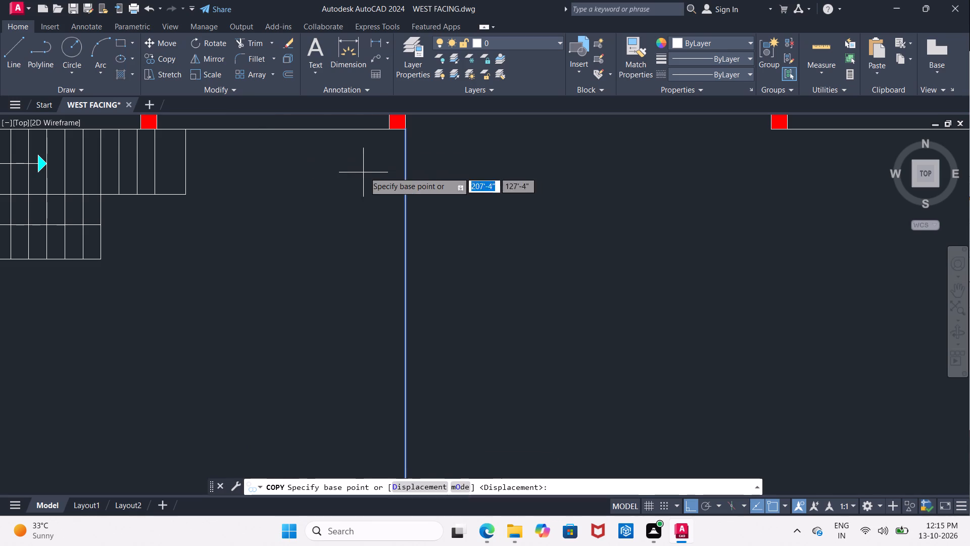
left_click(405, 132)
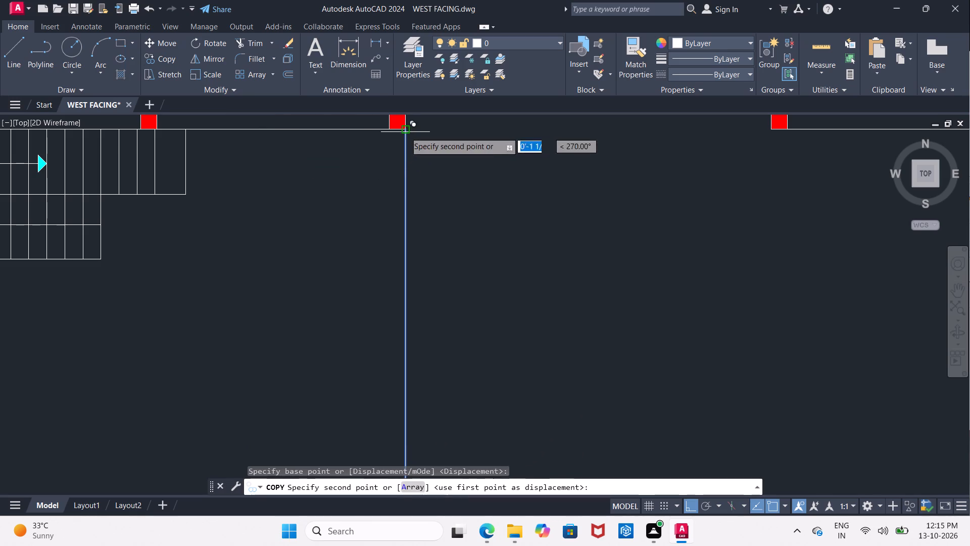
left_click(386, 130)
Copy the same ray to both bottom corners of the middle column between the kitchen and dining room.
middle_click_drag(253, 172, 295, 205)
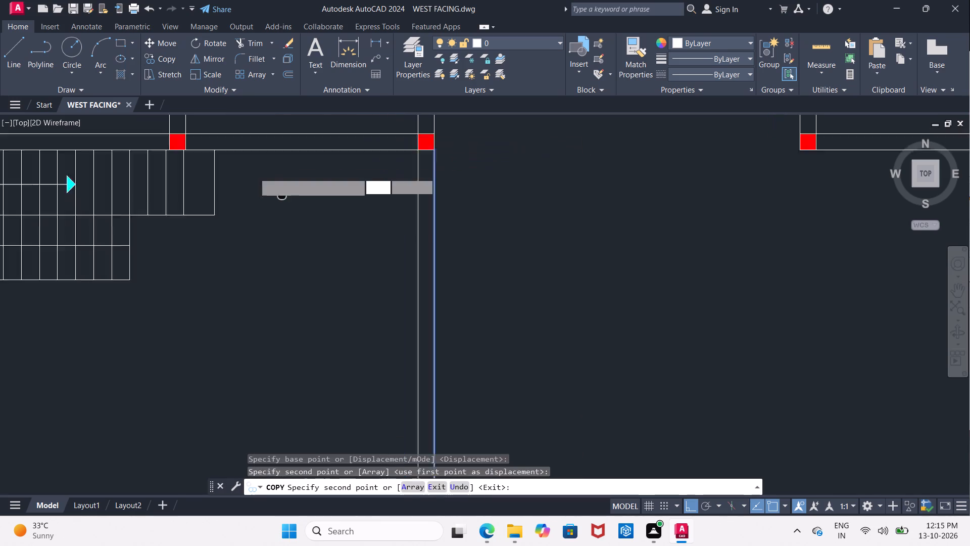
middle_click_drag(295, 205, 321, 223)
scroll(236, 177, "down", 6)
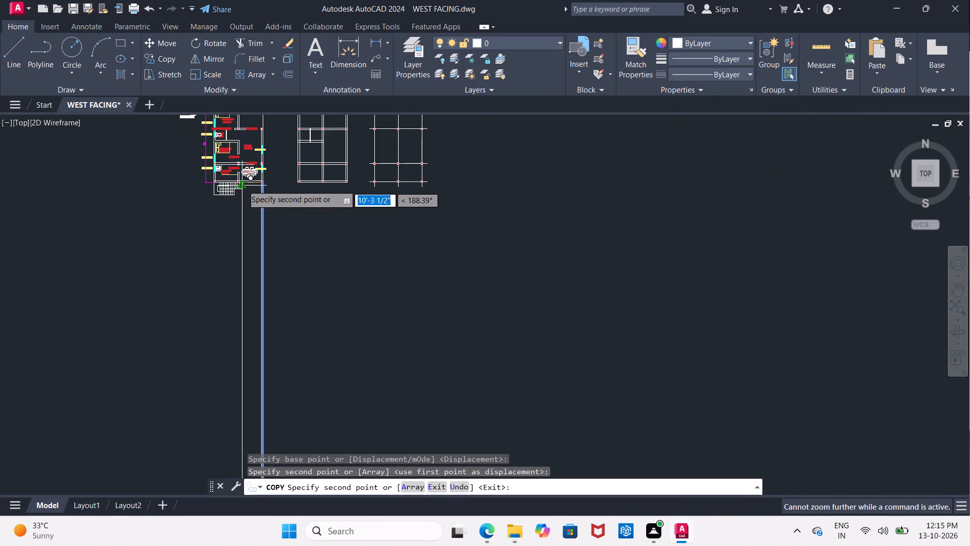
scroll(242, 182, "down", 2)
scroll(242, 182, "up", 3)
middle_click_drag(242, 182, 246, 203)
scroll(235, 201, "up", 3)
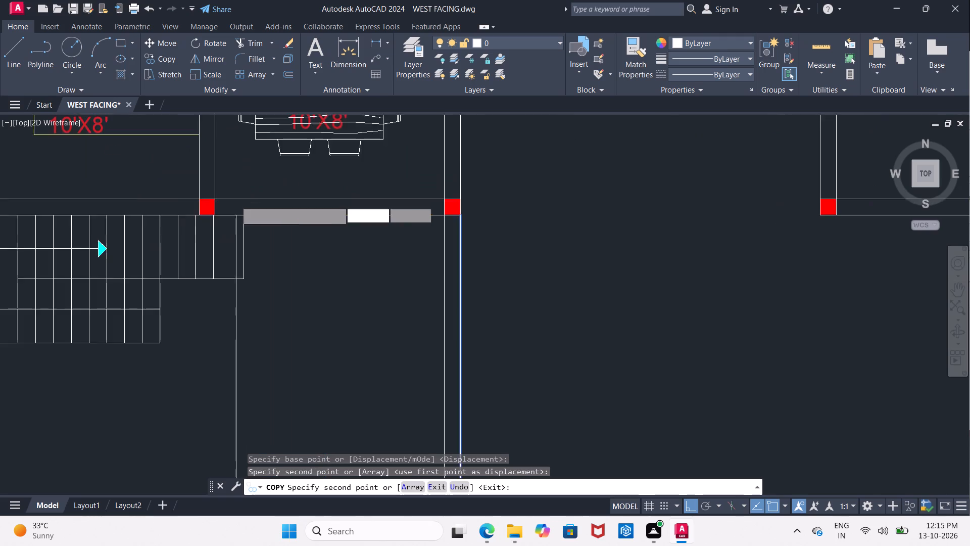
scroll(233, 199, "up", 2)
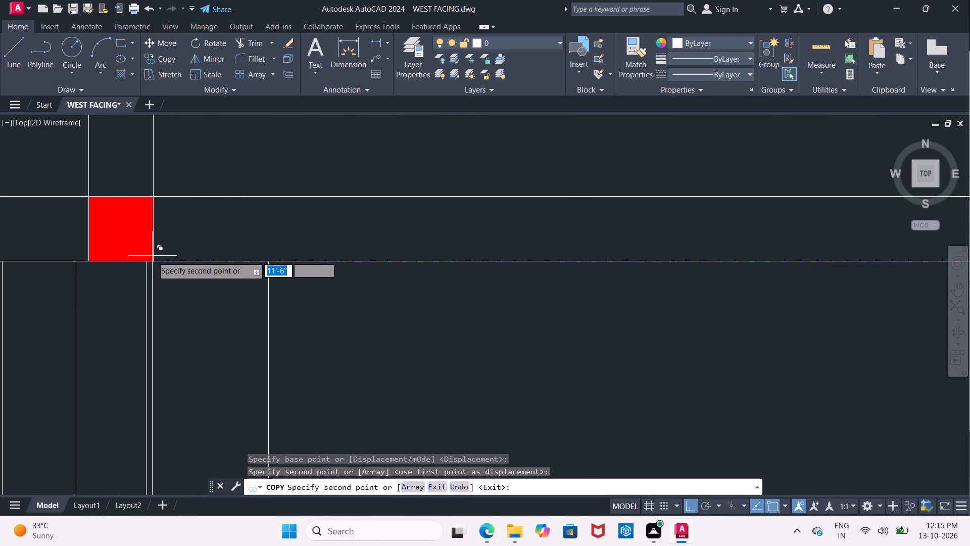
left_click(152, 259)
middle_click_drag(173, 253, 278, 218)
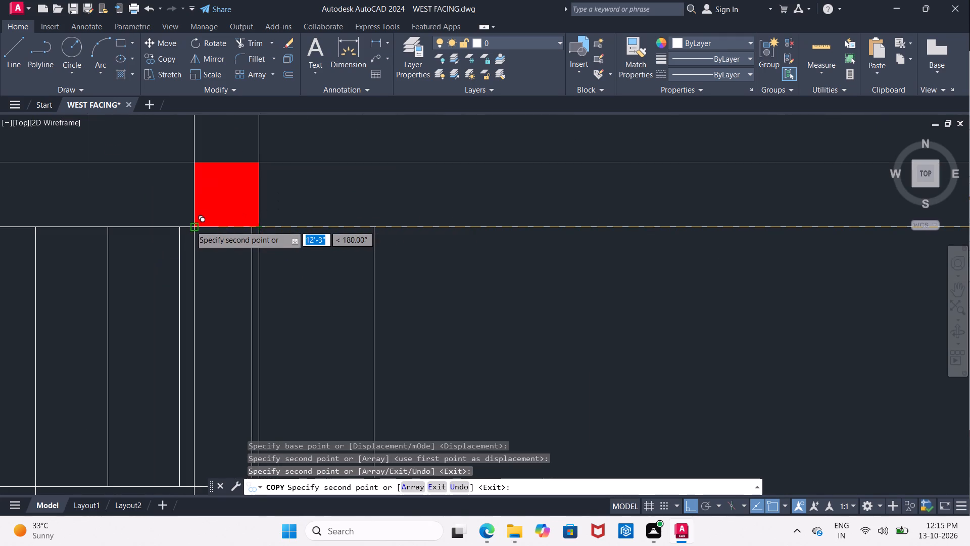
left_click(190, 225)
Copy the same ray to both bottom corners of the kitchen's outer corner column.
middle_click_drag(245, 228, 366, 221)
scroll(314, 227, "down", 4)
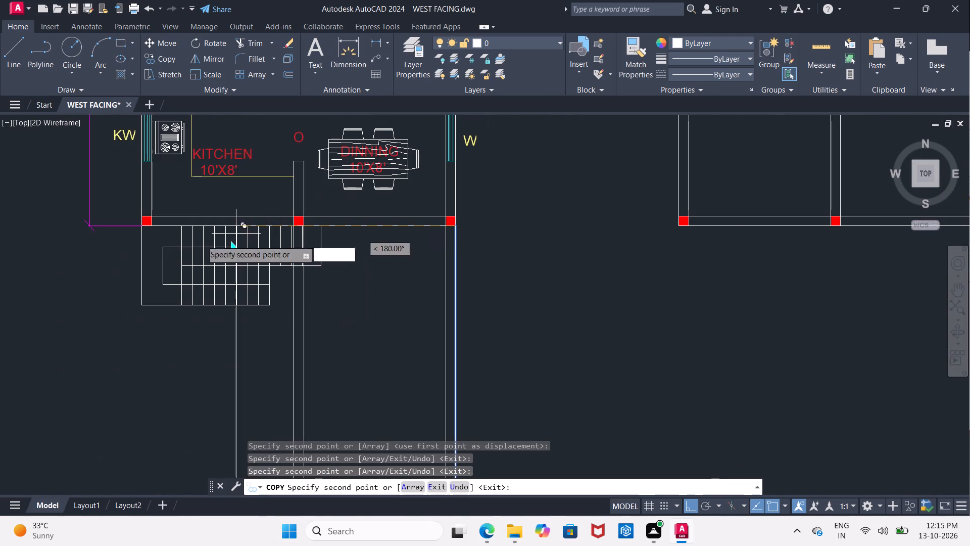
scroll(121, 244, "up", 3)
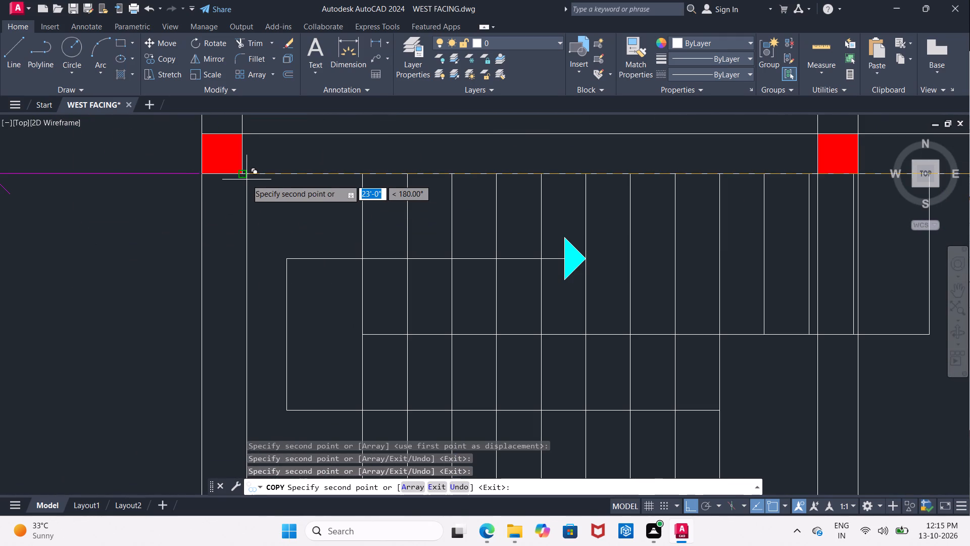
left_click(246, 175)
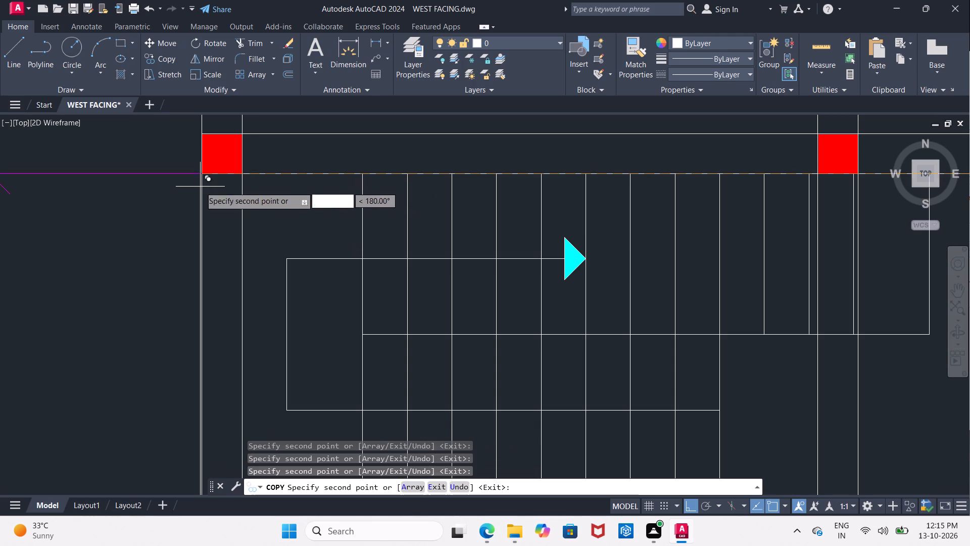
left_click(202, 177)
key("Escape")
Draw a horizontal line just below the staircase, crossing all the vertical rays and extending past them on both sides.
scroll(203, 179, "down", 4)
middle_click_drag(234, 261, 225, 194)
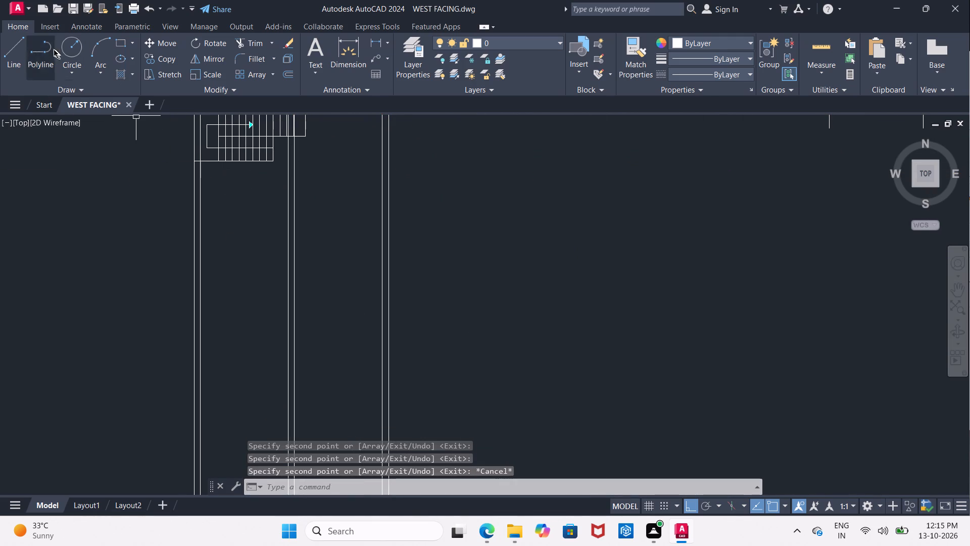
left_click(4, 59)
left_click(175, 204)
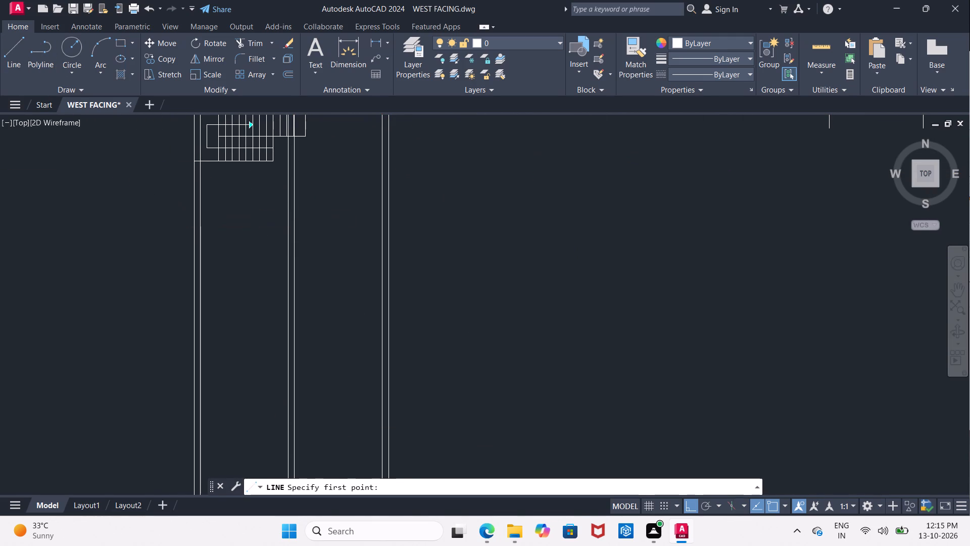
left_click(463, 195)
key("Escape")
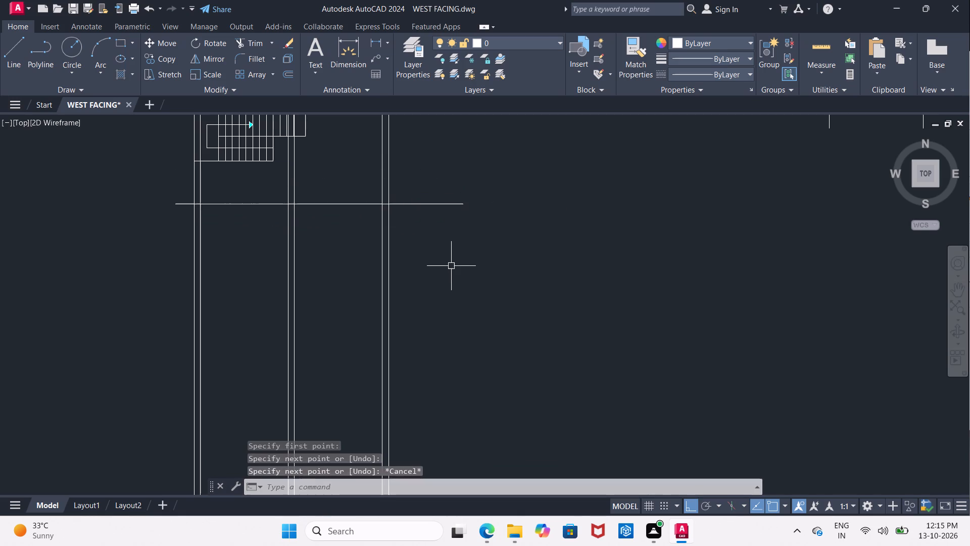
Trim all the vertical rays above the horizontal line with a fence running between it and the staircase.
key("t")
key("r")
left_click(486, 307)
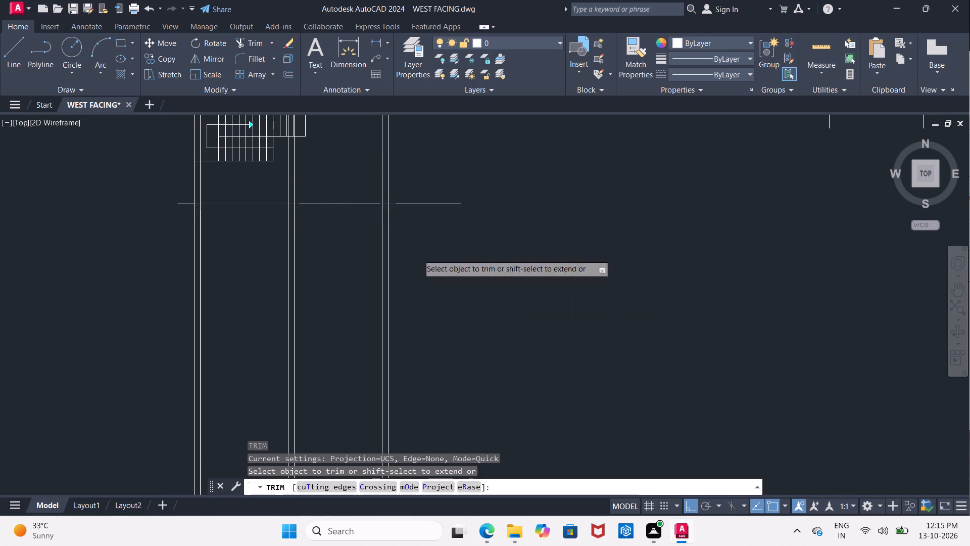
left_click_drag(168, 183, 412, 165)
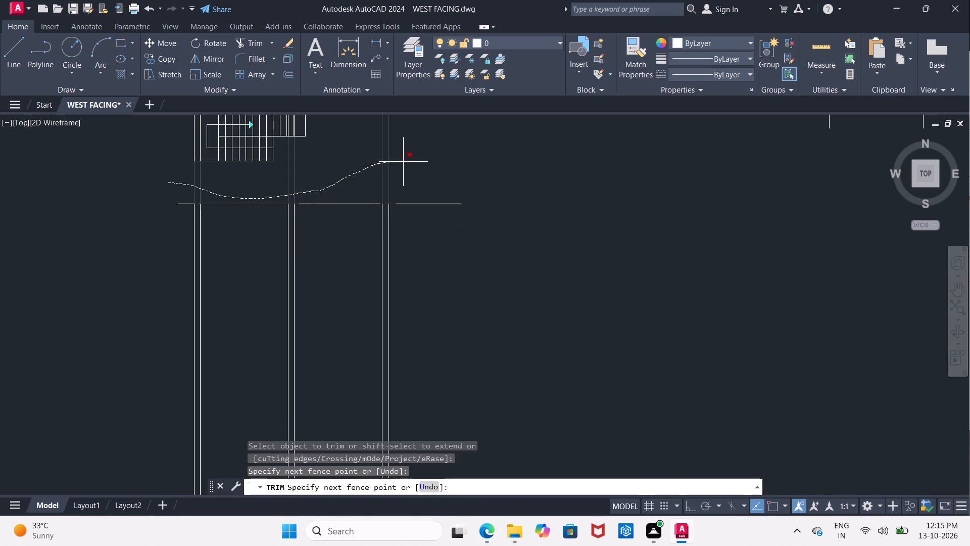
left_click_drag(412, 165, 415, 166)
Trim the leftover ray segment and the neighbouring vertical line inside the staircase, directly below the middle column.
middle_click_drag(370, 158, 352, 274)
scroll(289, 230, "up", 3)
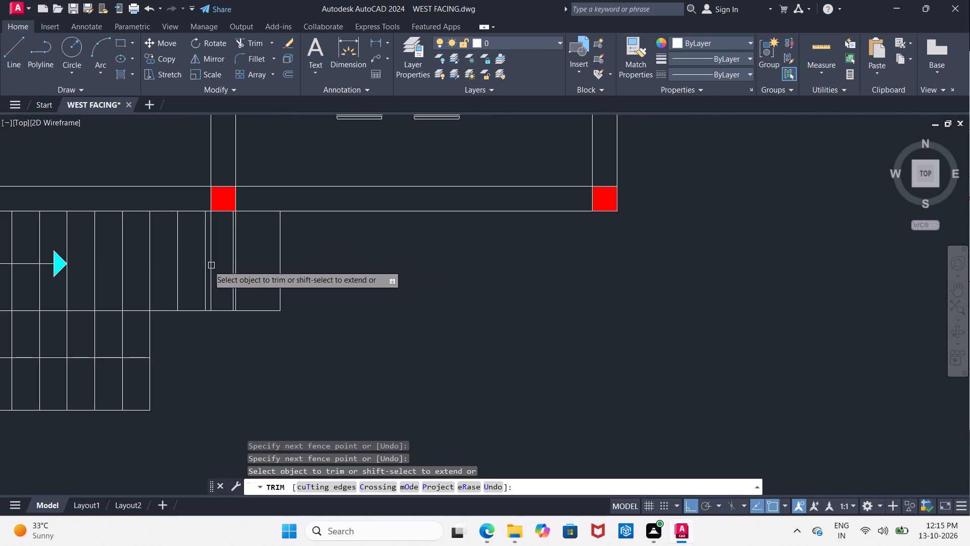
scroll(206, 260, "up", 2)
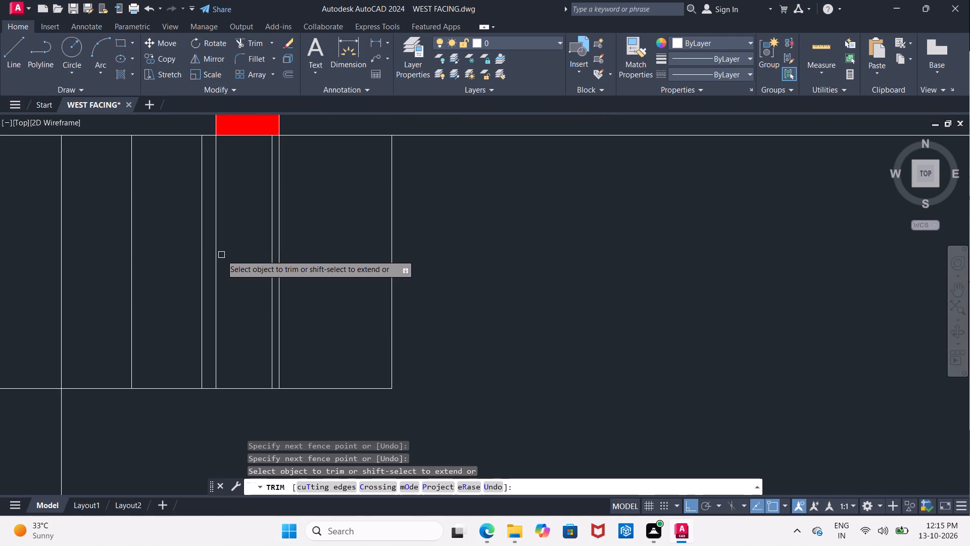
left_click(218, 260)
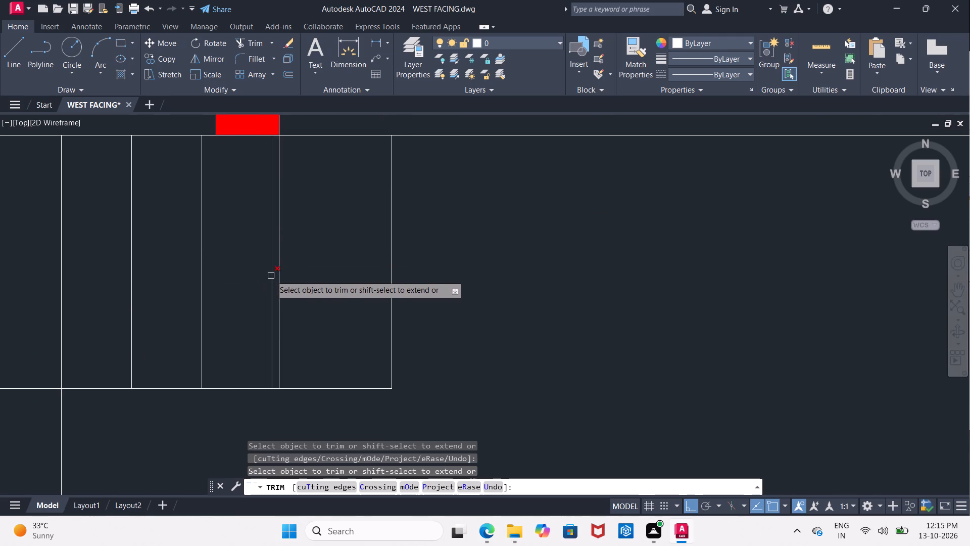
left_click(271, 276)
scroll(269, 276, "down", 8)
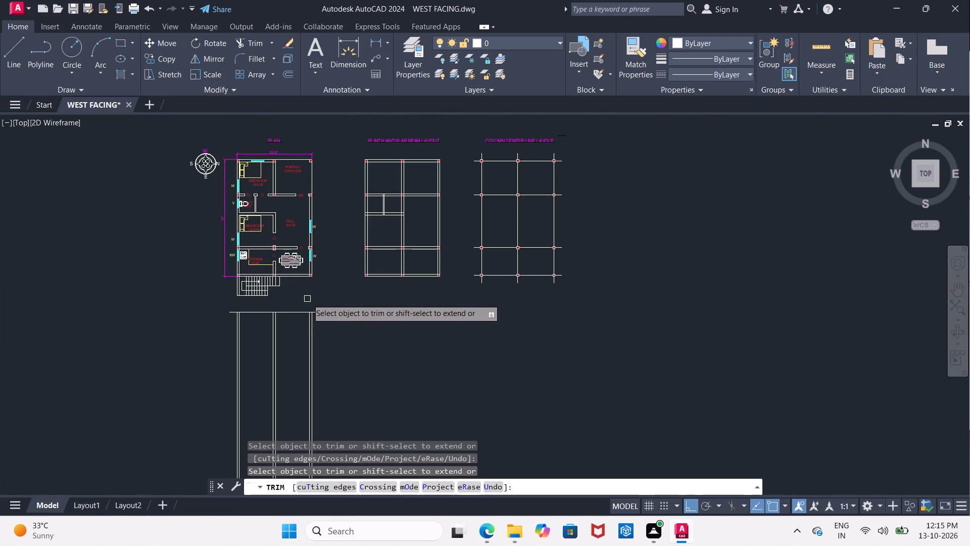
scroll(315, 302, "up", 1)
key("r")
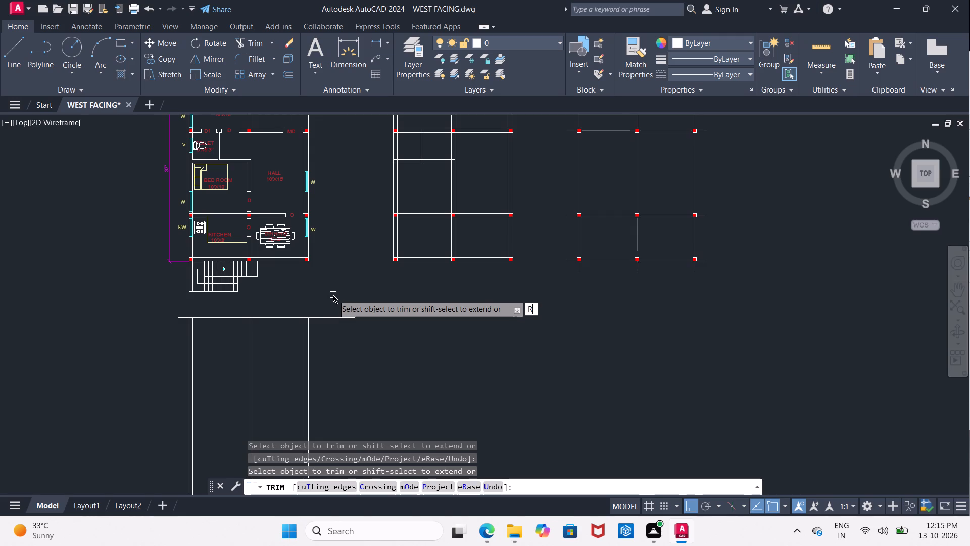
key("a")
key("Escape")
key("Escape")
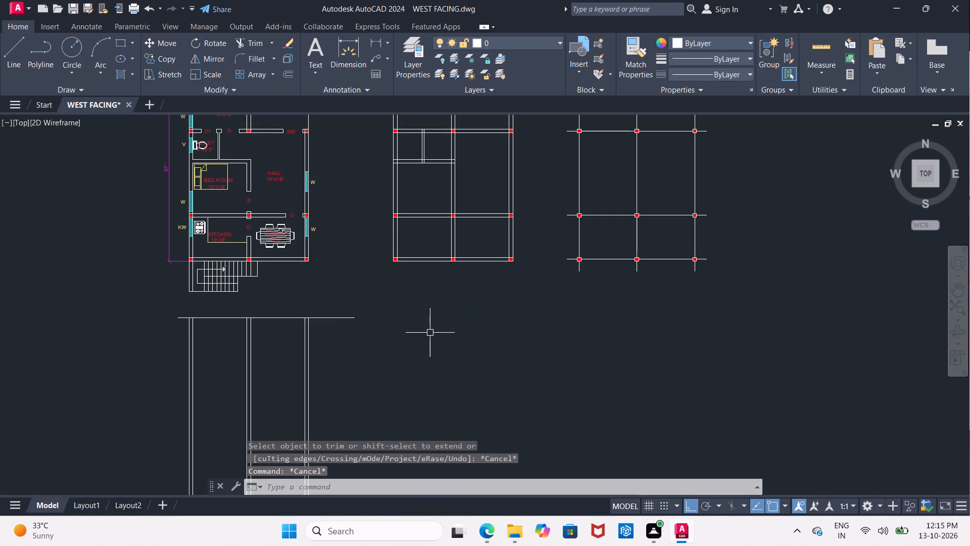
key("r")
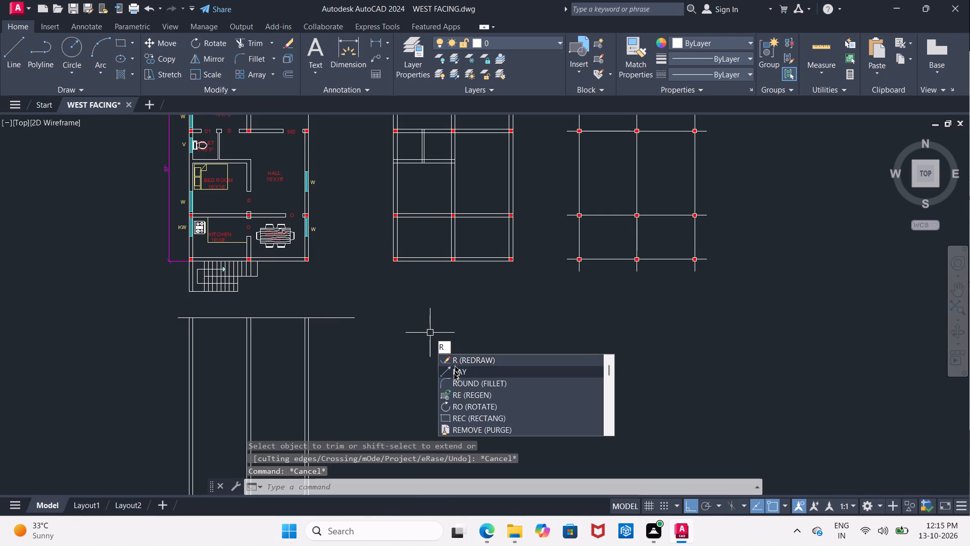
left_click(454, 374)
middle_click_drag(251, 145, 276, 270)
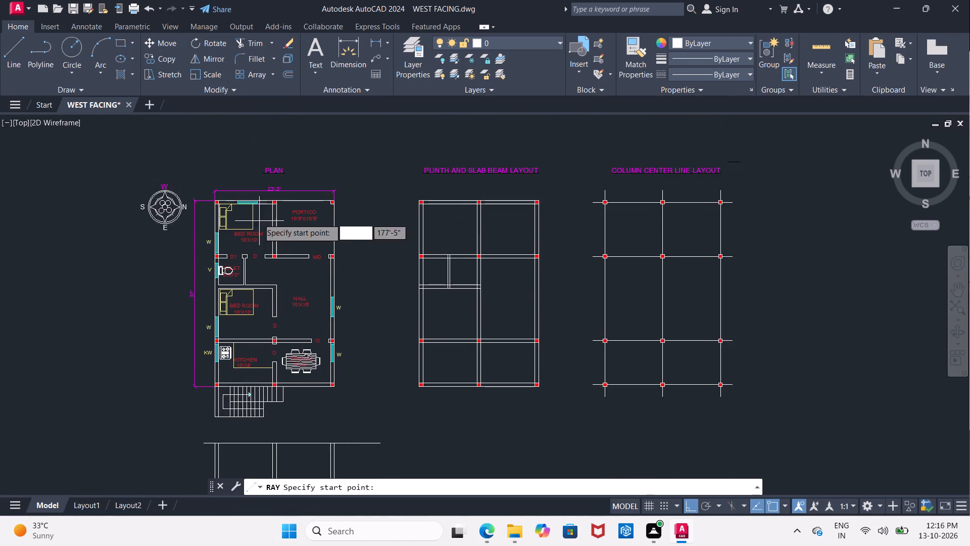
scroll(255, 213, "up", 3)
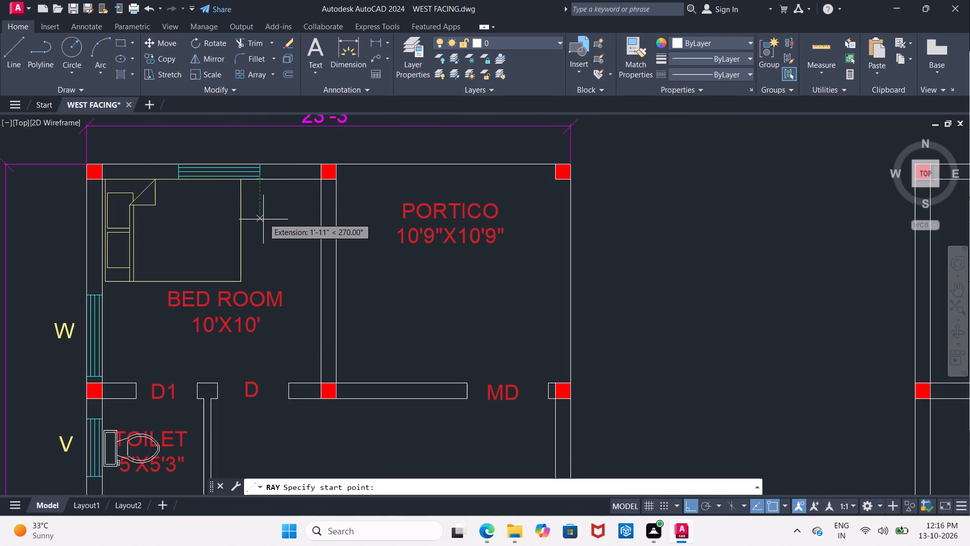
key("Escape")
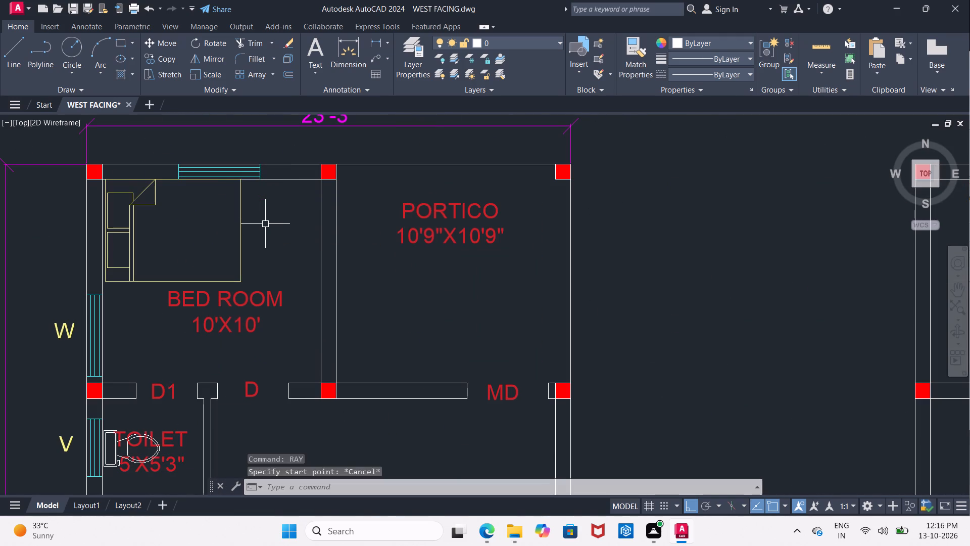
Draw a ray straight down from the bottom corner, nearer the portico, of the upper bedroom's top-wall window.
type("RA")
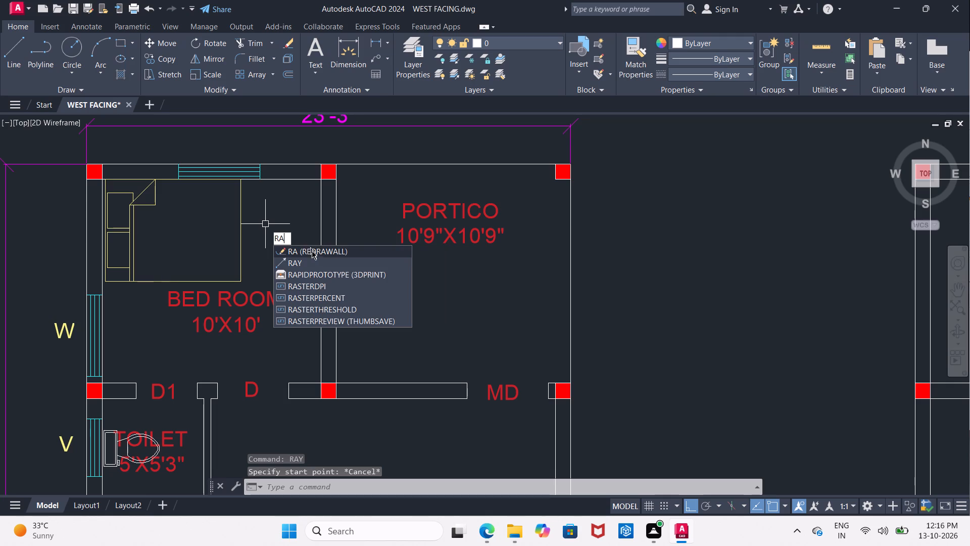
left_click(313, 261)
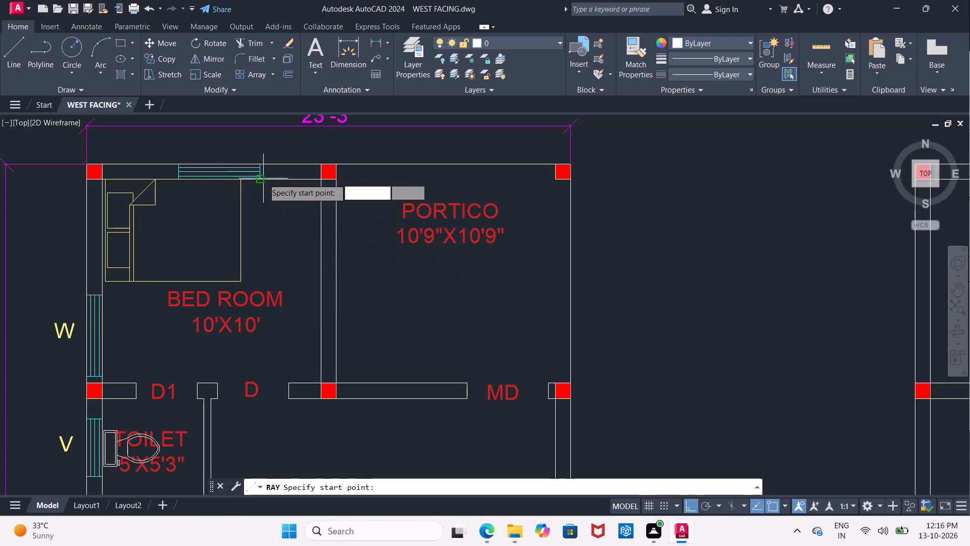
left_click(263, 181)
left_click(265, 231)
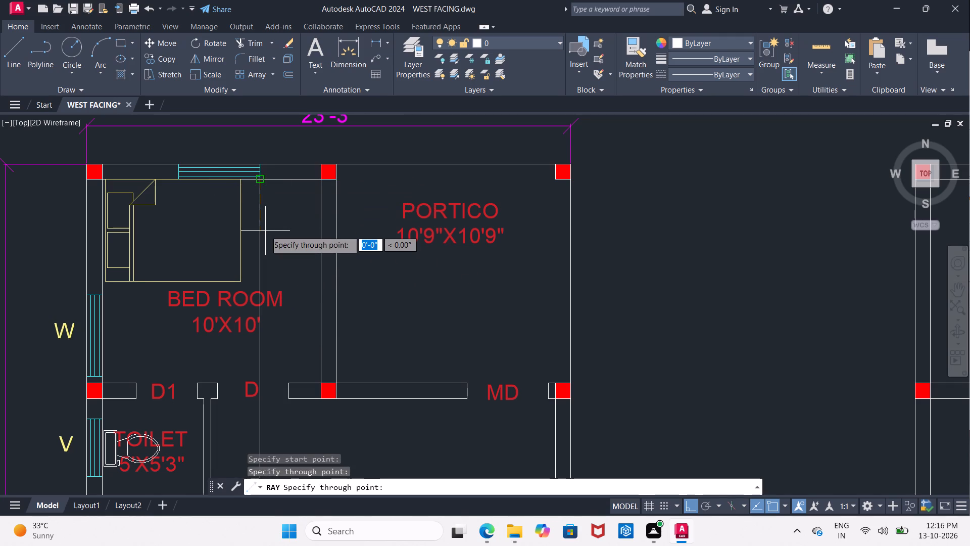
key("Escape")
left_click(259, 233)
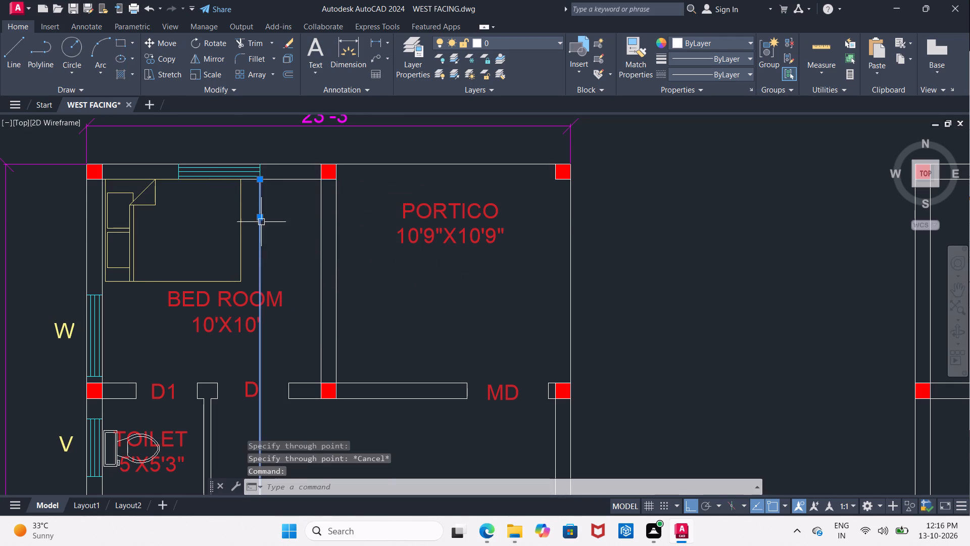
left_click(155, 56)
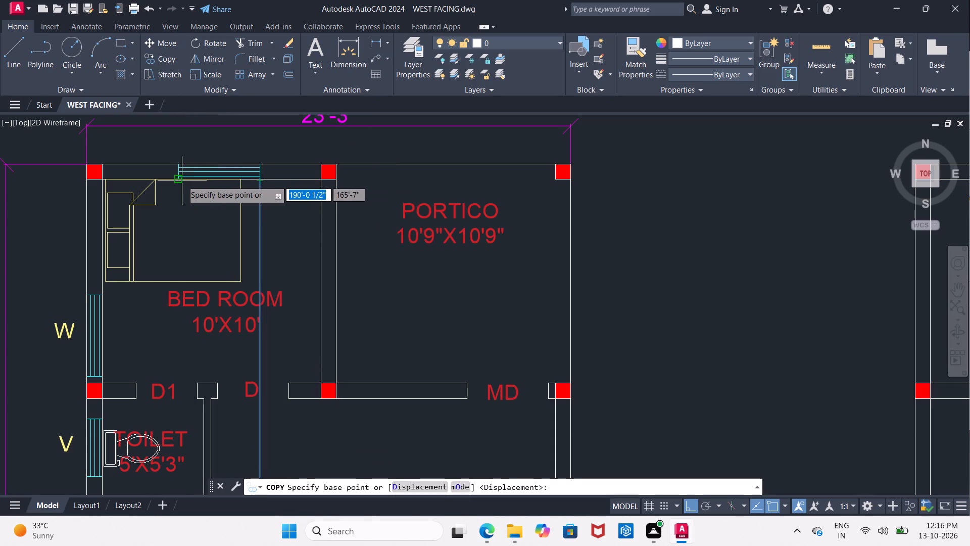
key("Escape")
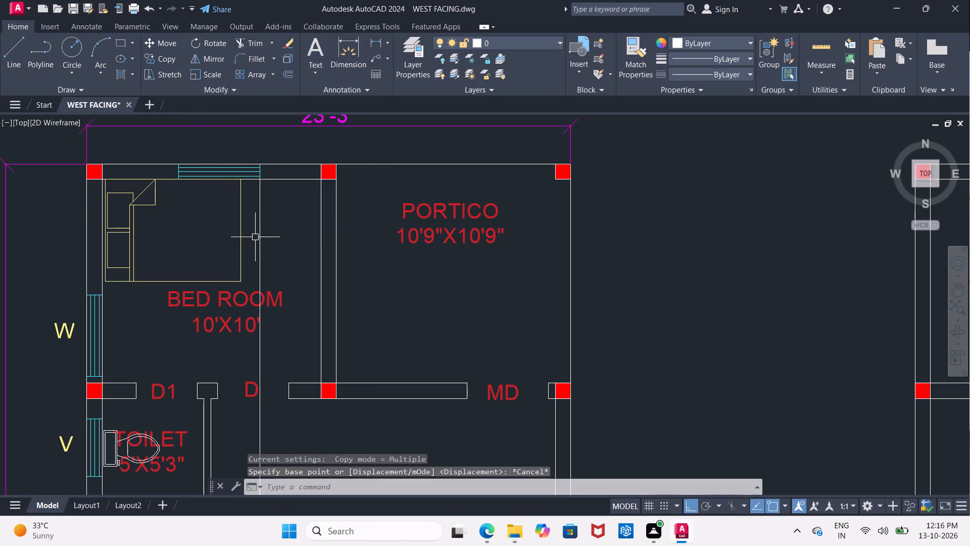
Copy the window ray from its bottom corner to the opposite bottom corner of the upper bedroom's top-wall window.
left_click(260, 232)
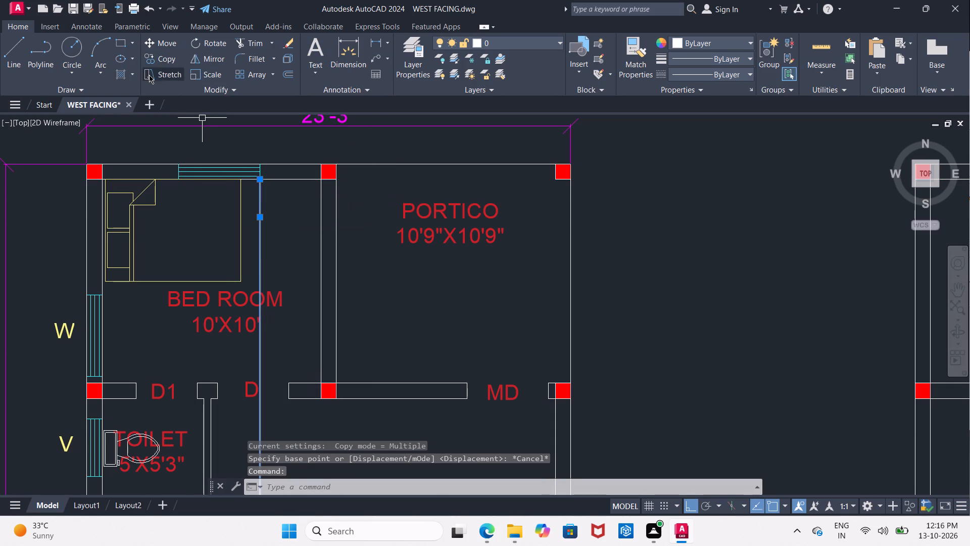
left_click(154, 61)
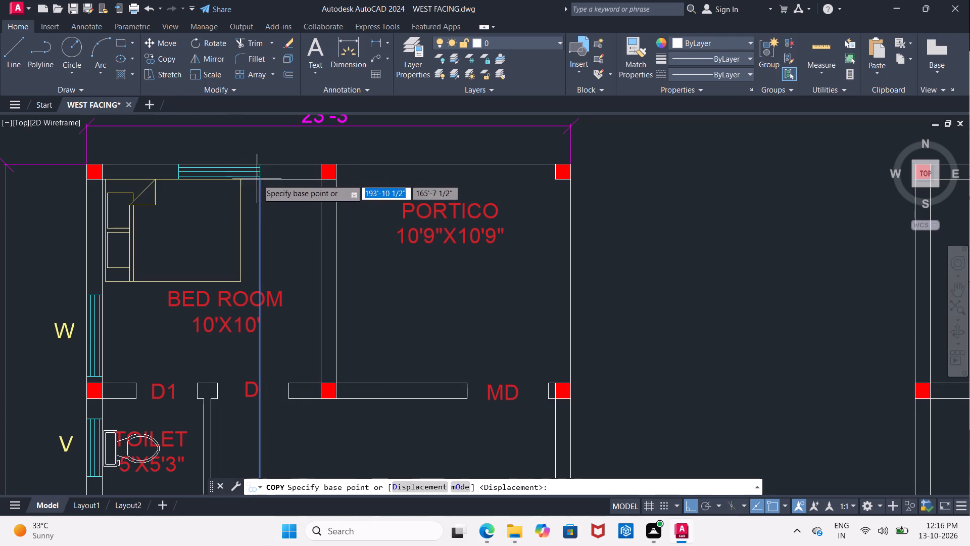
left_click(260, 180)
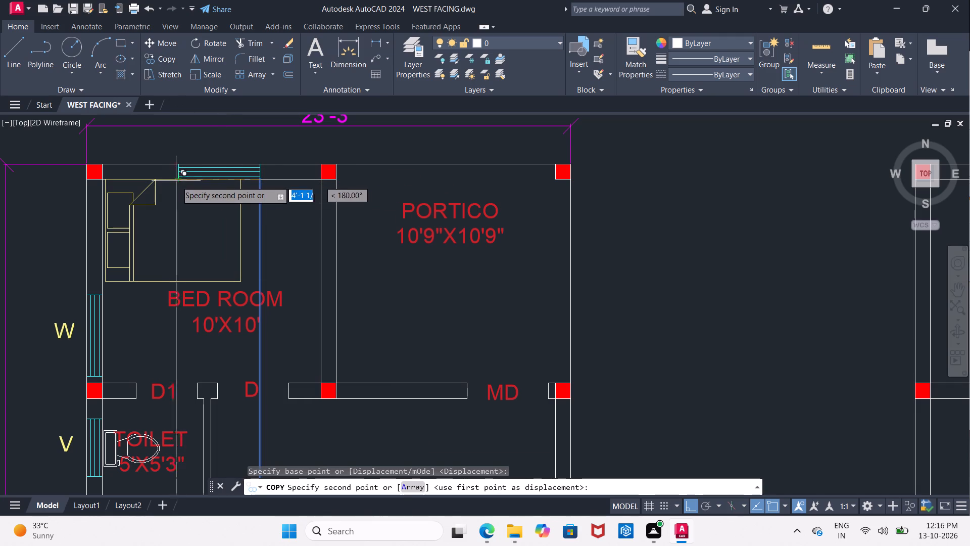
left_click(177, 180)
key("Escape")
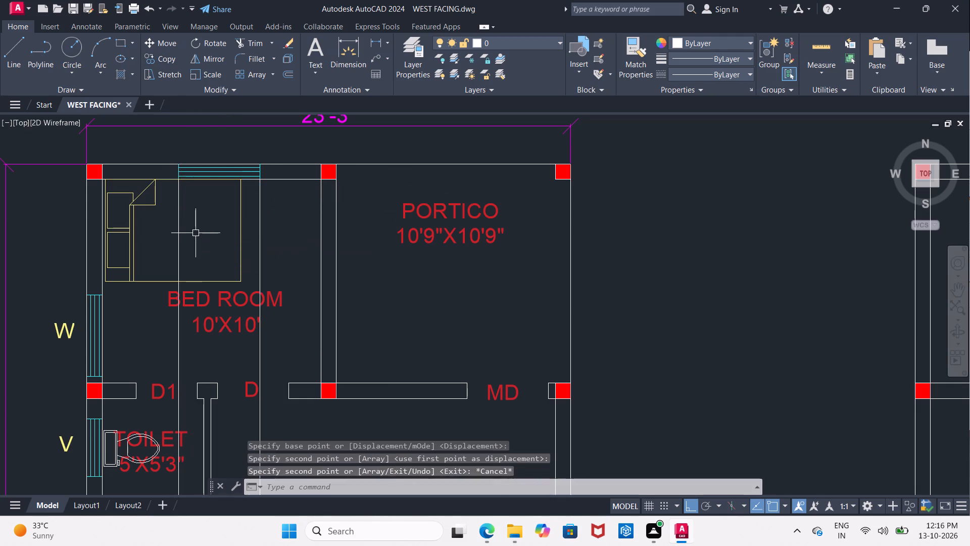
Trim both window rays between the staircase and the horizontal line below it with a fence across them.
scroll(202, 231, "down", 3)
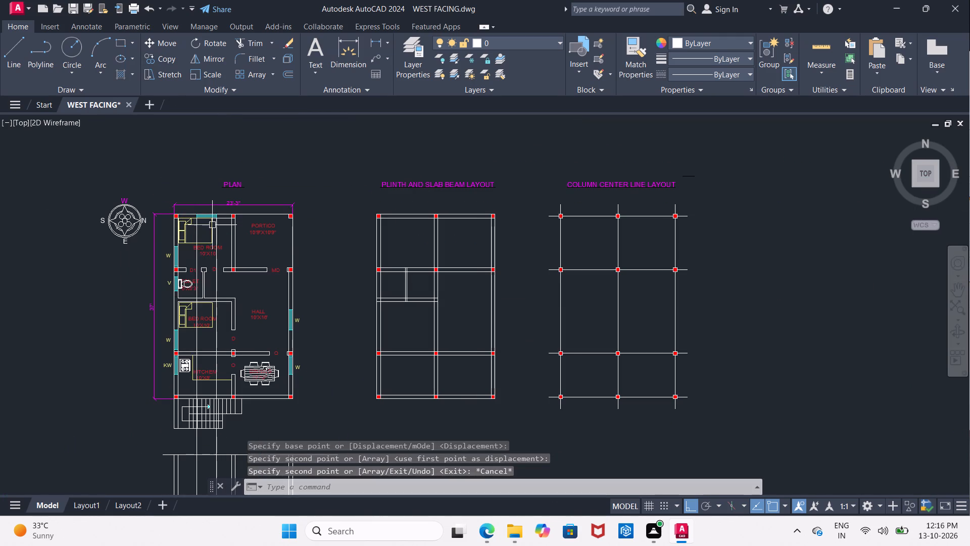
scroll(269, 296, "down", 2)
middle_click_drag(271, 285, 269, 200)
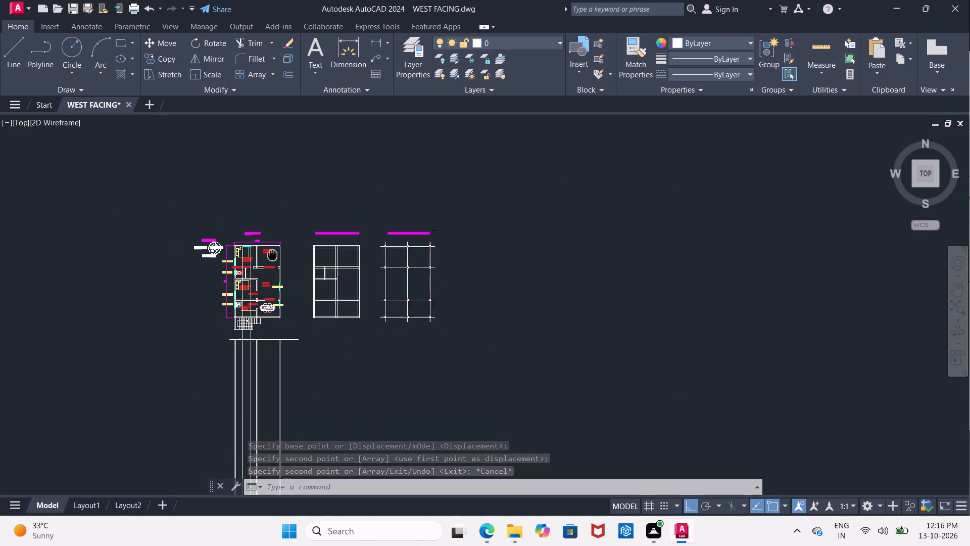
middle_click_drag(269, 200, 268, 198)
scroll(254, 301, "down", 3)
scroll(258, 253, "up", 1)
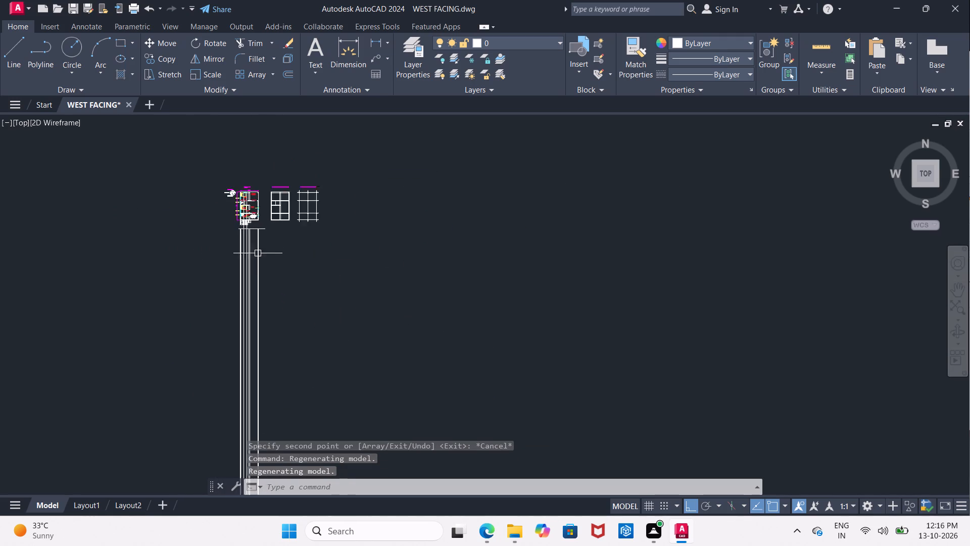
scroll(257, 252, "up", 1)
scroll(232, 207, "up", 2)
scroll(265, 242, "up", 2)
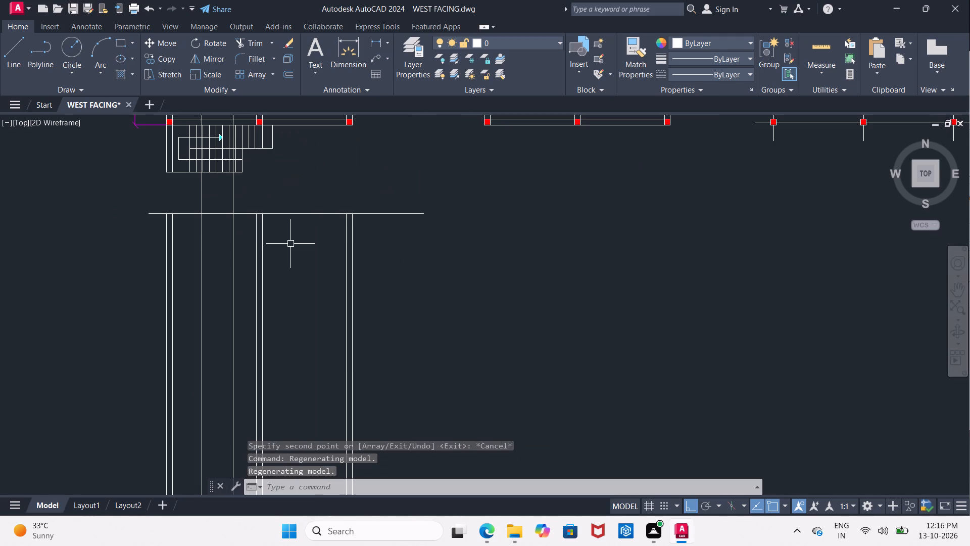
key("Escape")
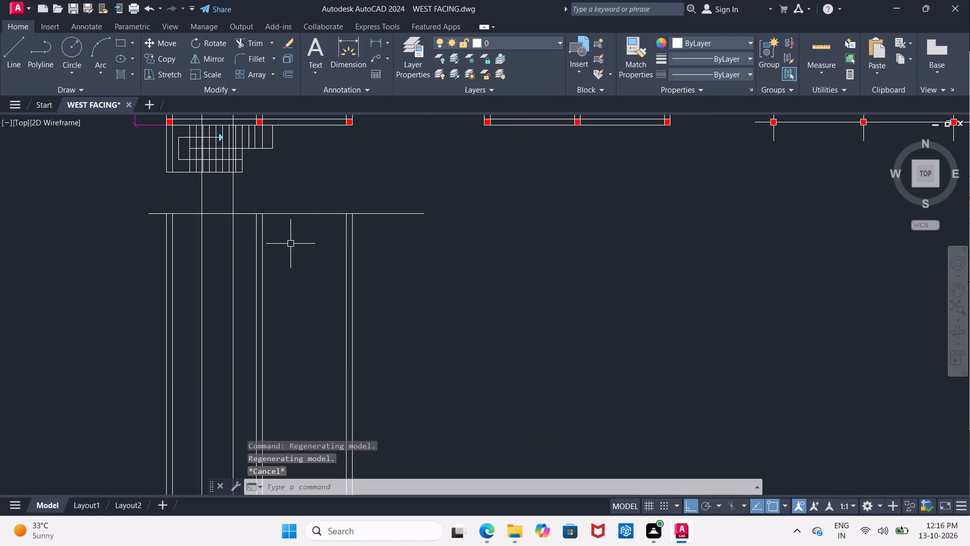
type("TR")
key("Return")
key("Return")
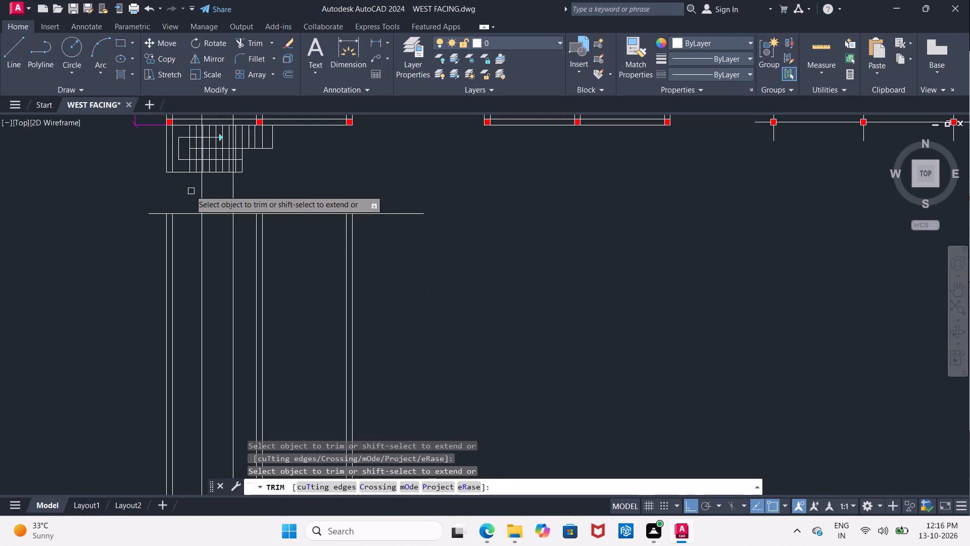
left_click_drag(189, 190, 249, 199)
key("Escape")
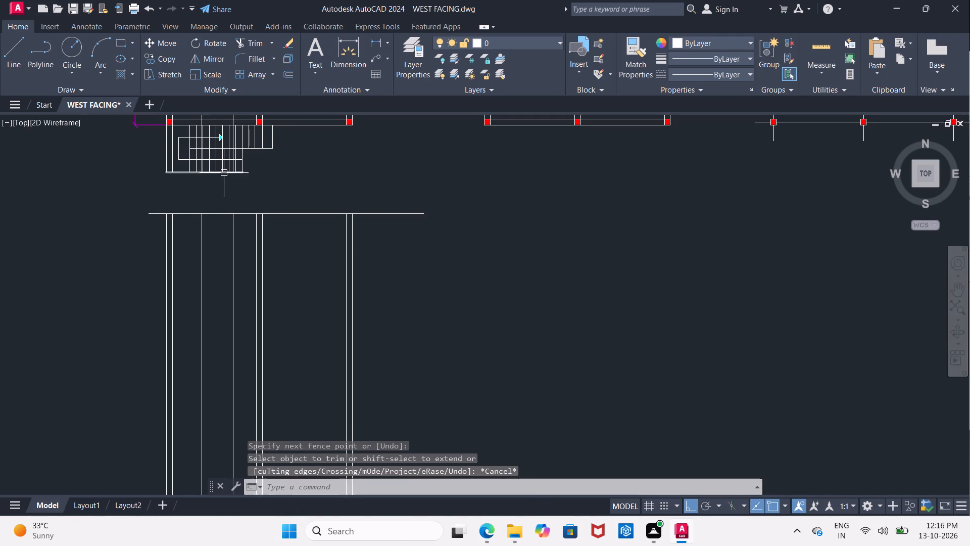
Erase the two leftover window ray segments running through the staircase and the plan above.
scroll(224, 168, "up", 2)
scroll(167, 167, "down", 1)
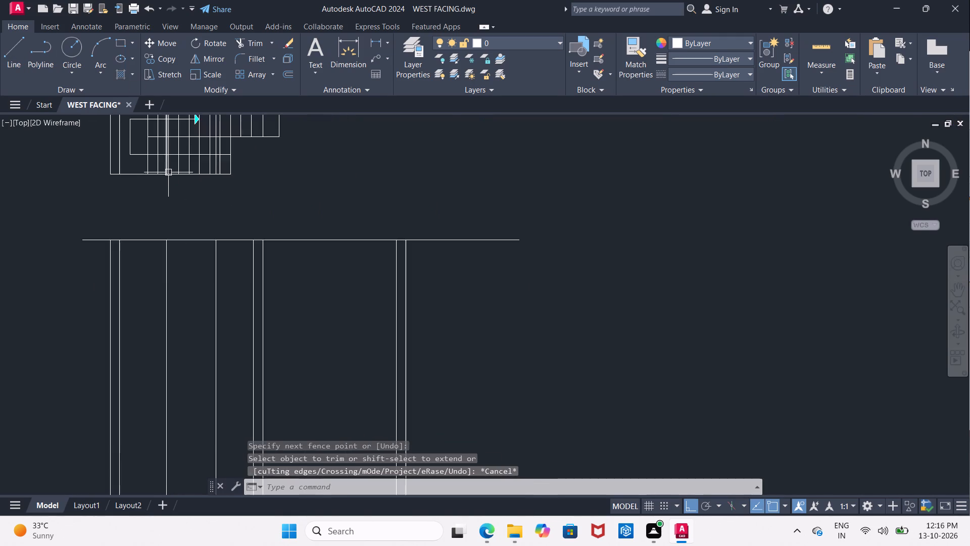
scroll(168, 173, "down", 1)
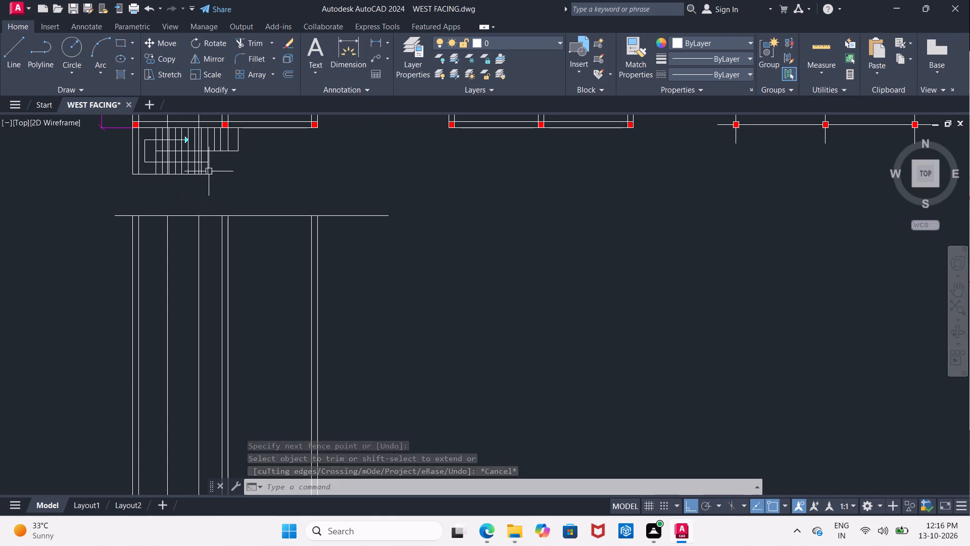
scroll(201, 161, "up", 1)
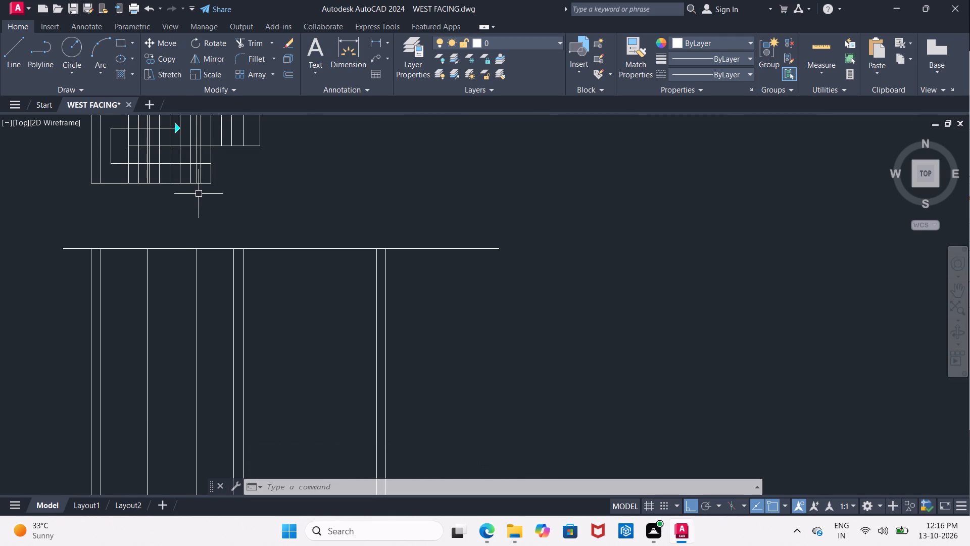
scroll(198, 192, "up", 1)
left_click(196, 164)
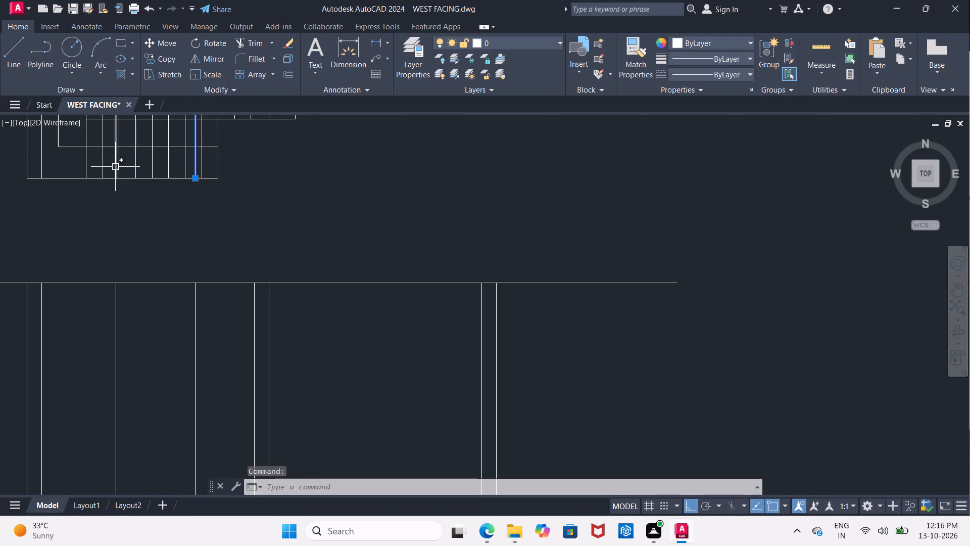
scroll(111, 170, "up", 1)
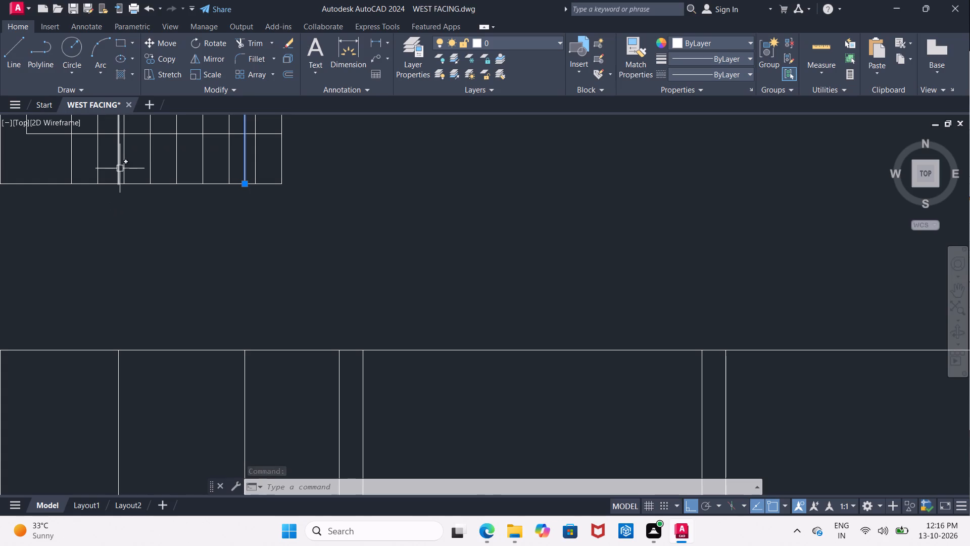
left_click_drag(120, 168, 120, 173)
key("Delete")
Trim both overhanging ends of the horizontal line back to the outermost vertical rays.
scroll(124, 208, "down", 2)
type("TR")
left_click(379, 226)
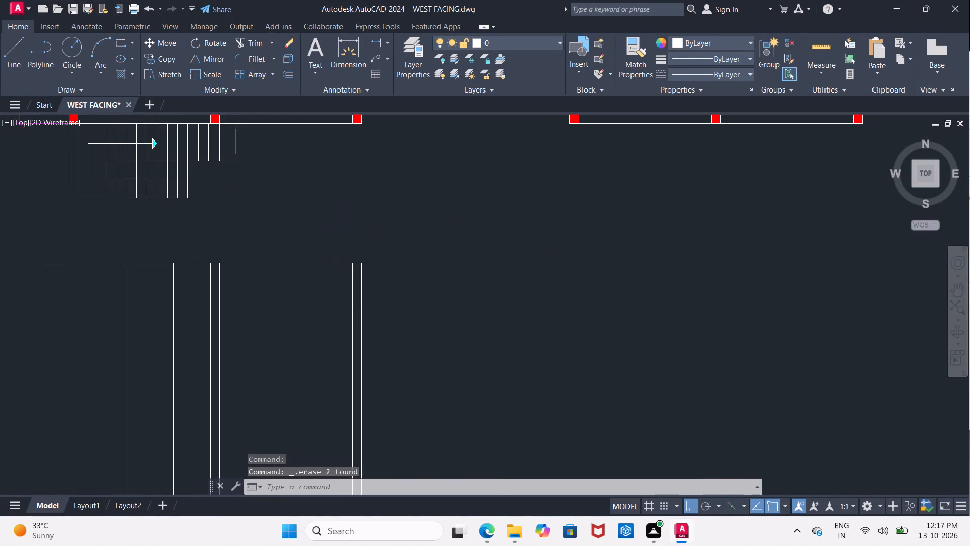
left_click_drag(380, 250, 380, 293)
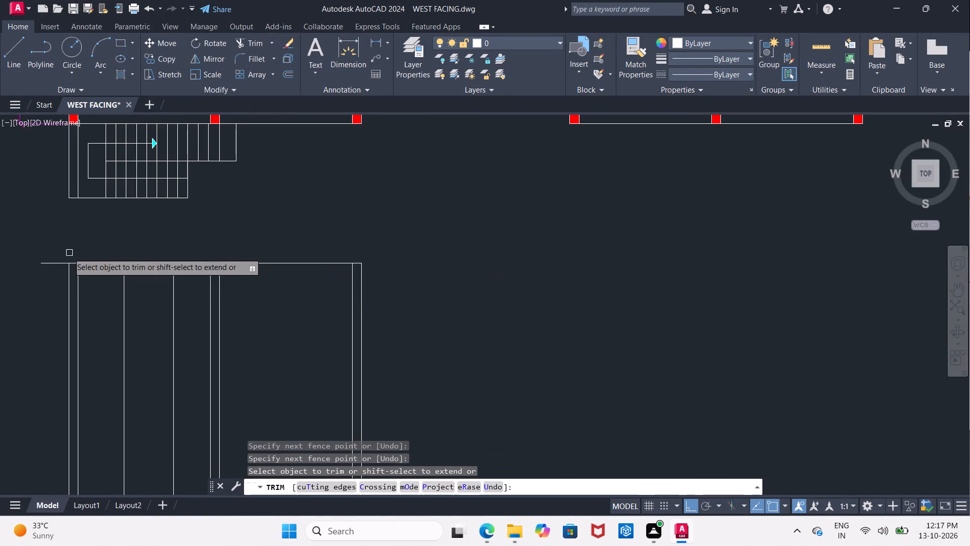
left_click_drag(54, 253, 41, 310)
middle_click_drag(107, 256, 220, 180)
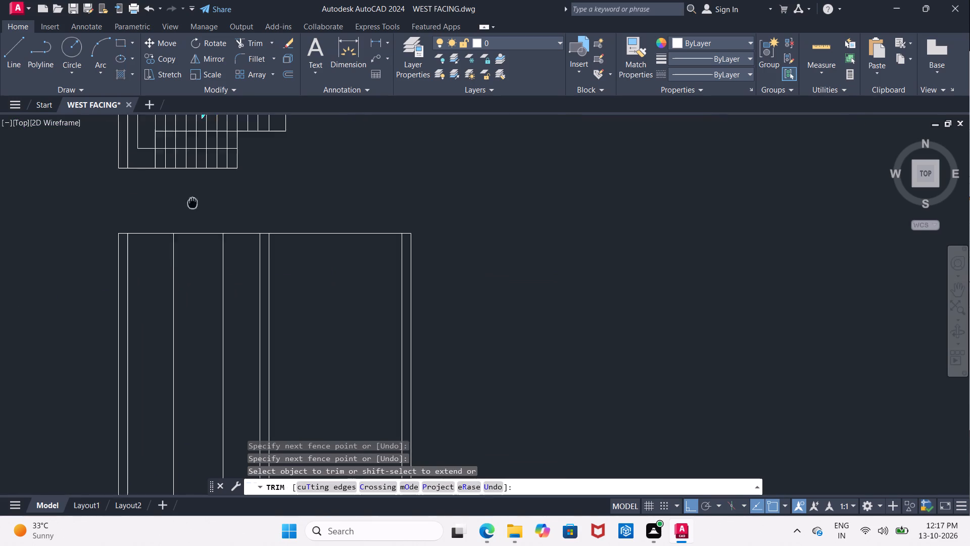
middle_click_drag(220, 180, 218, 175)
middle_click_drag(206, 175, 167, 171)
key("Escape")
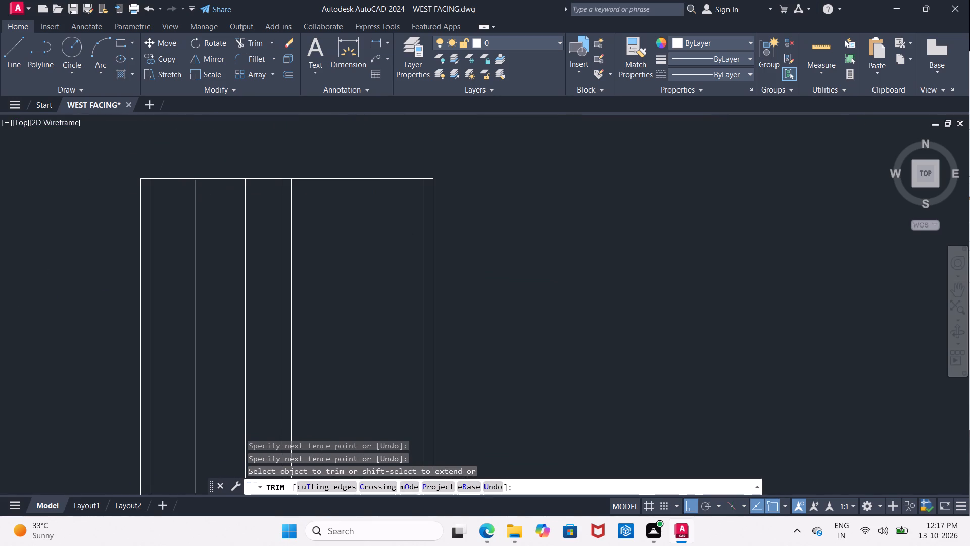
Offset the top horizontal line 3' downward across the vertical rays.
key("o")
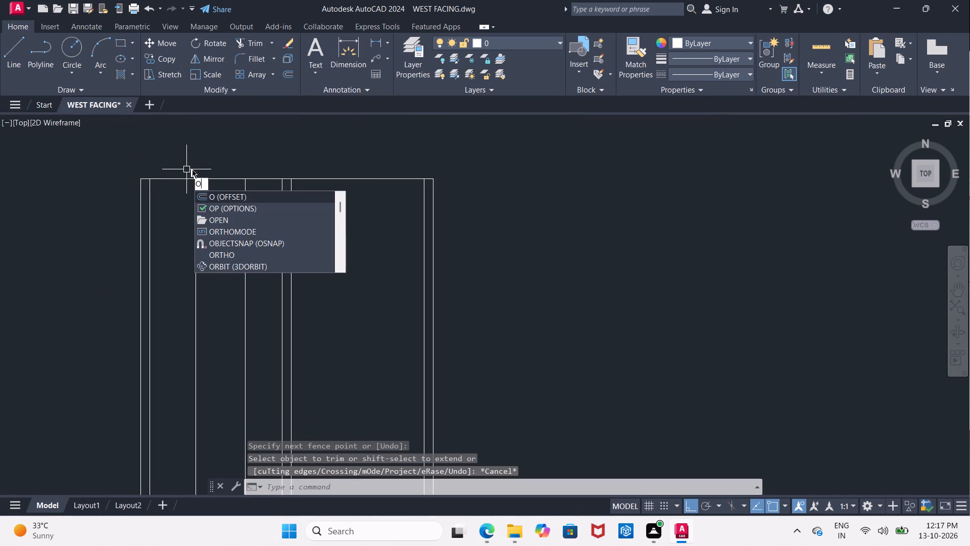
key("Return")
type("3'")
key("Return")
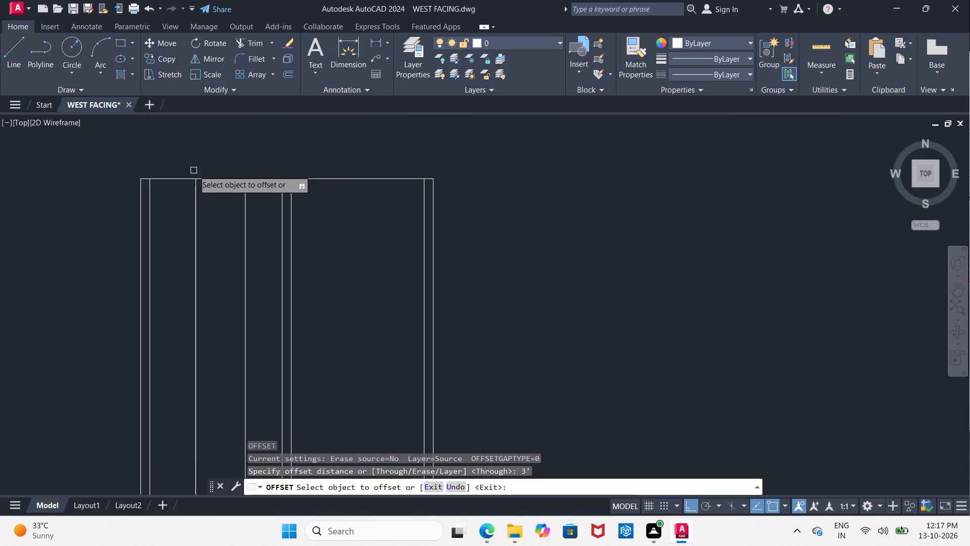
left_click(315, 179)
left_click(312, 241)
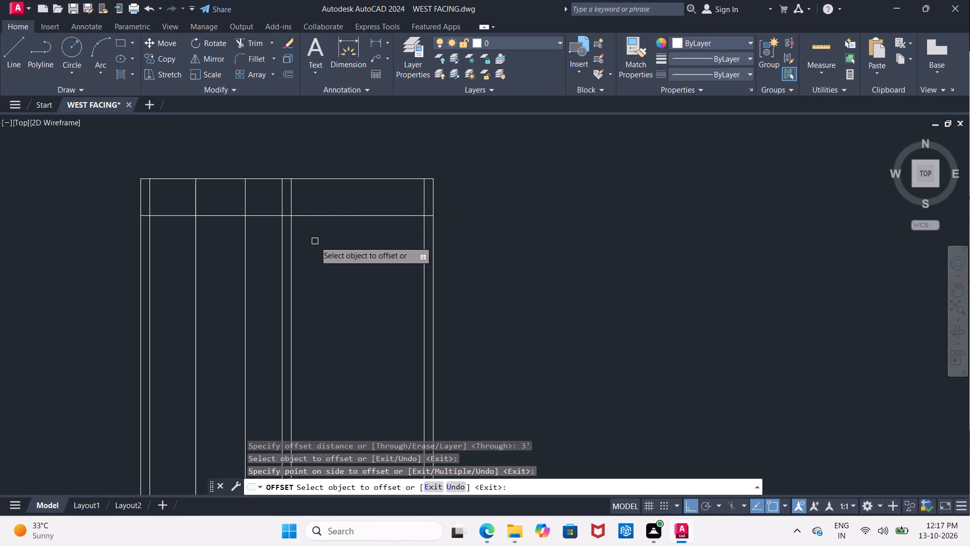
key("Return")
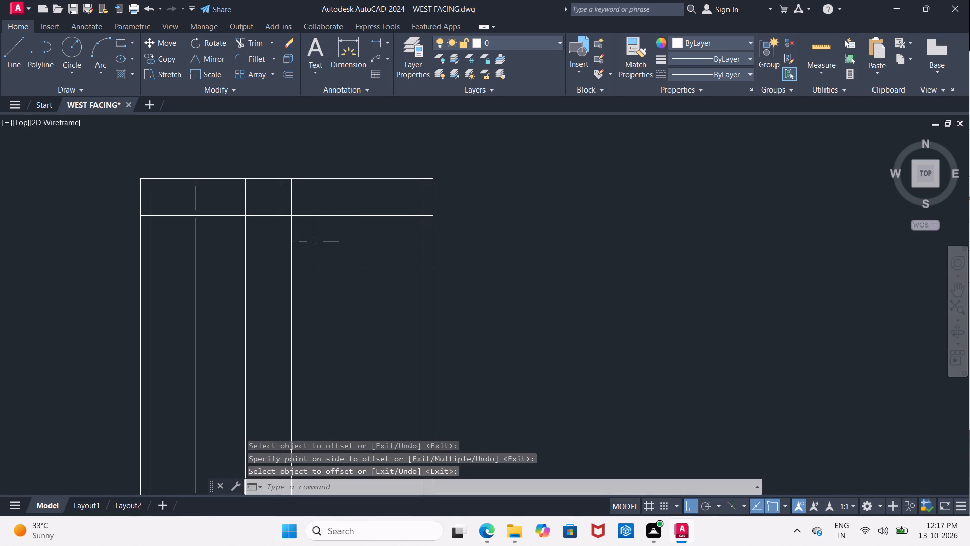
Offset the new lower horizontal line 9" downward.
key("Return")
key("9")
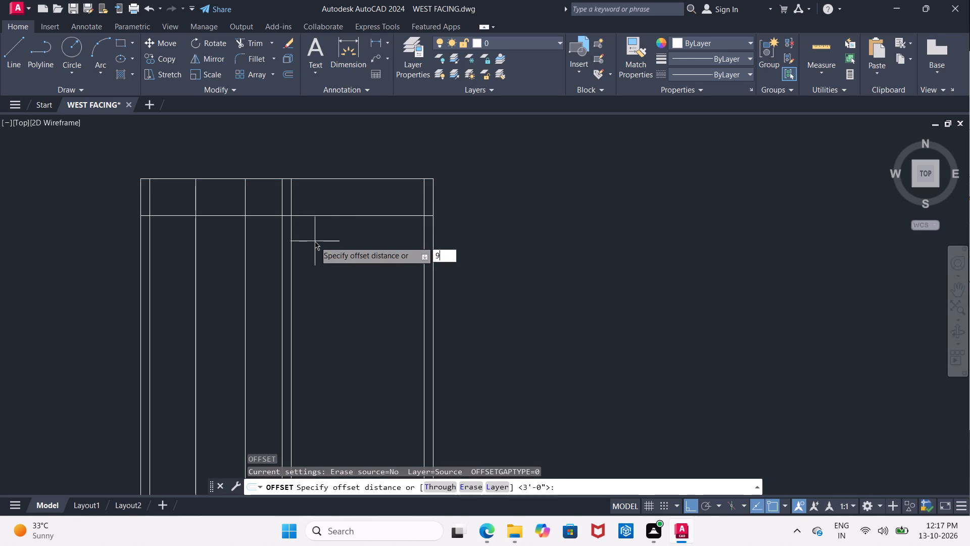
key("shift+quotedbl")
key("Return")
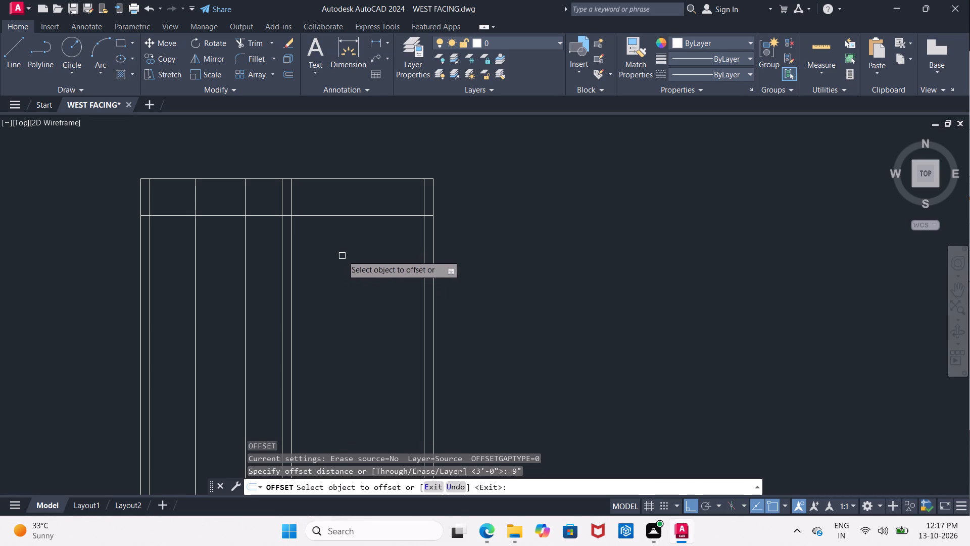
left_click(352, 214)
left_click(351, 303)
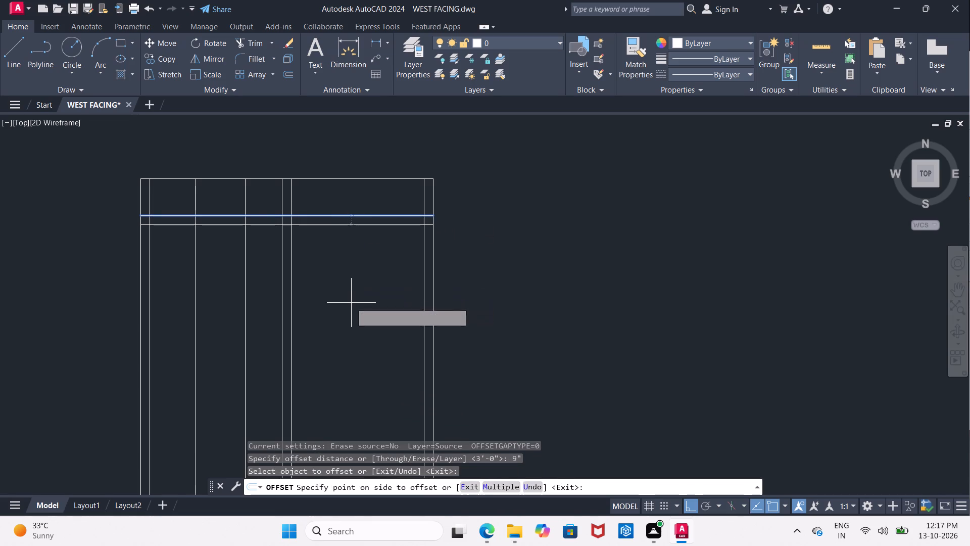
key("Return")
Offset the lower line of the 9" pair 10' downward.
key("Return")
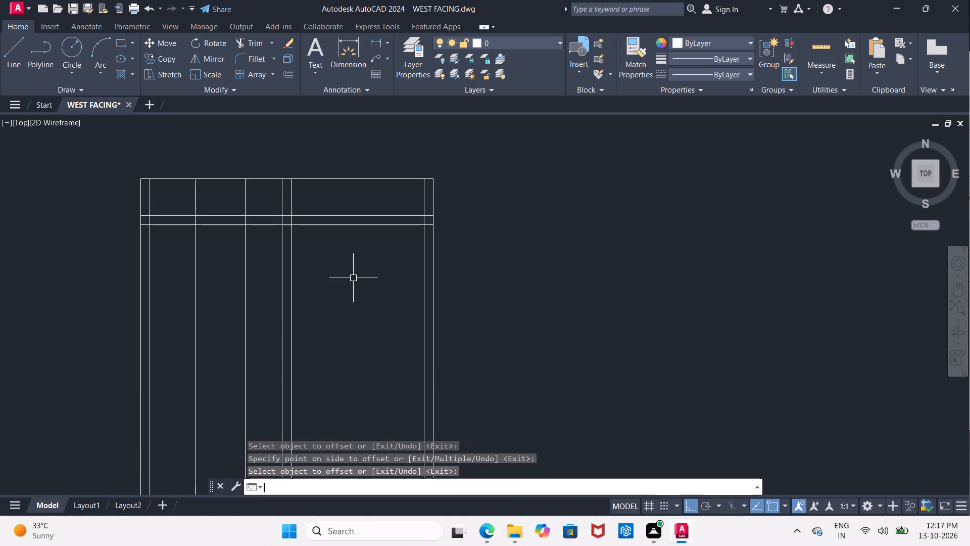
type("10'")
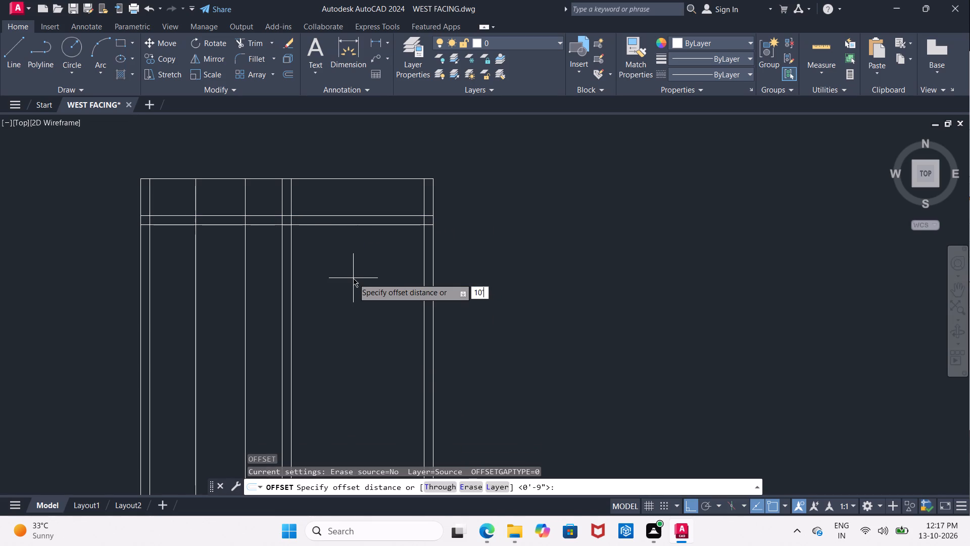
key("Return")
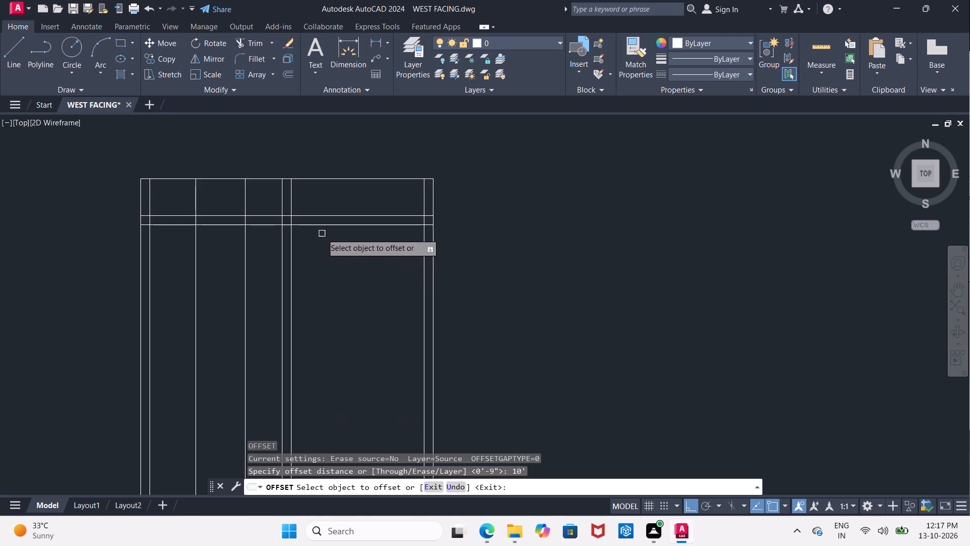
left_click_drag(327, 226, 329, 263)
left_click(334, 325)
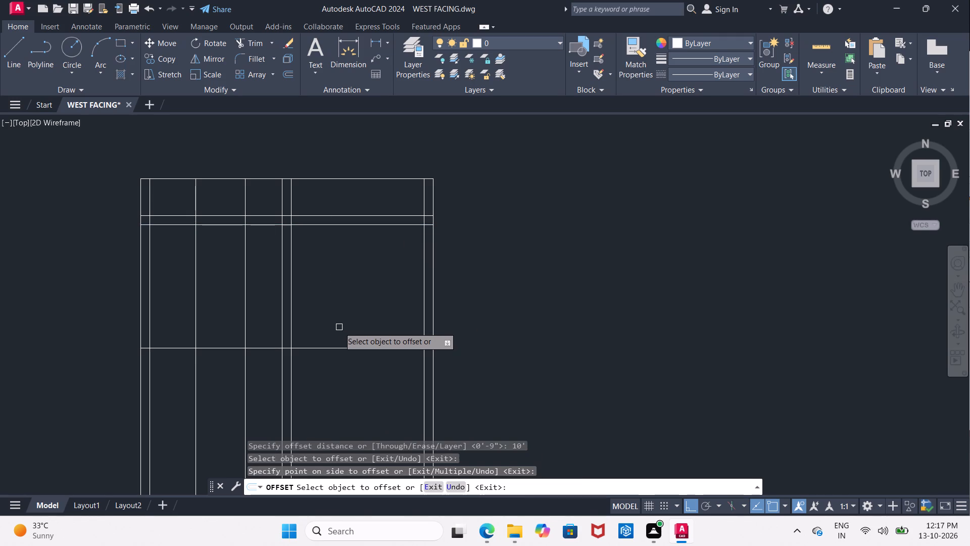
key("Return")
Offset the lowest horizontal line of the elevation 2" downward.
key("Return")
key("3")
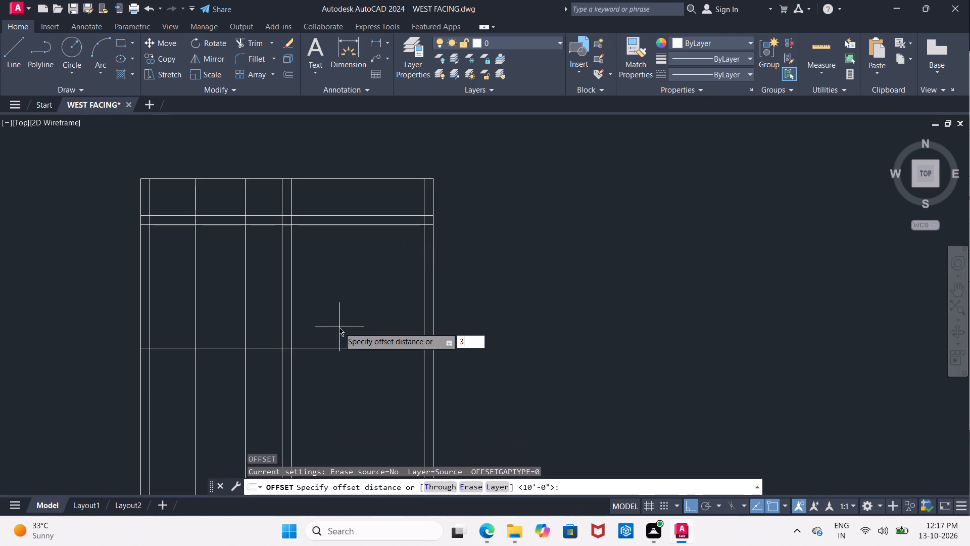
key("apostrophe")
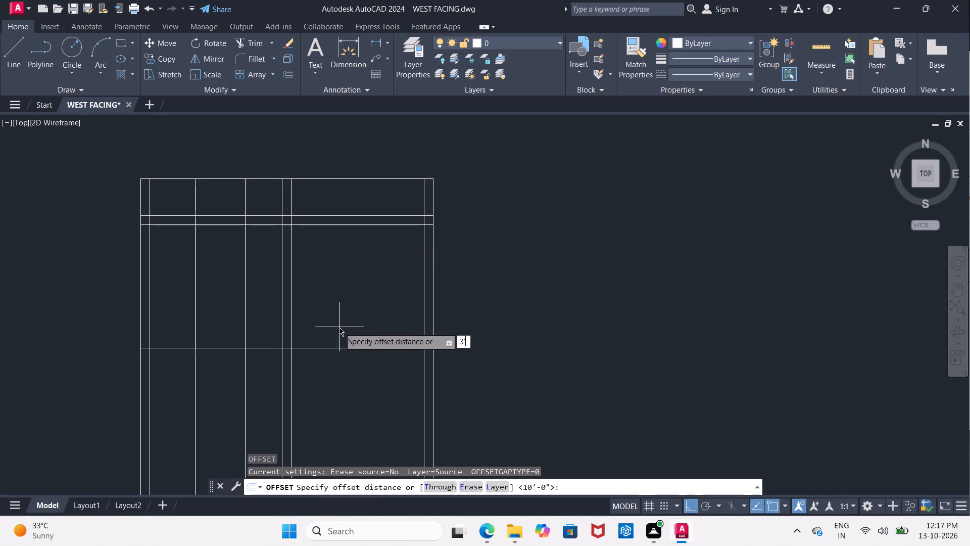
key("BackSpace")
key("BackSpace")
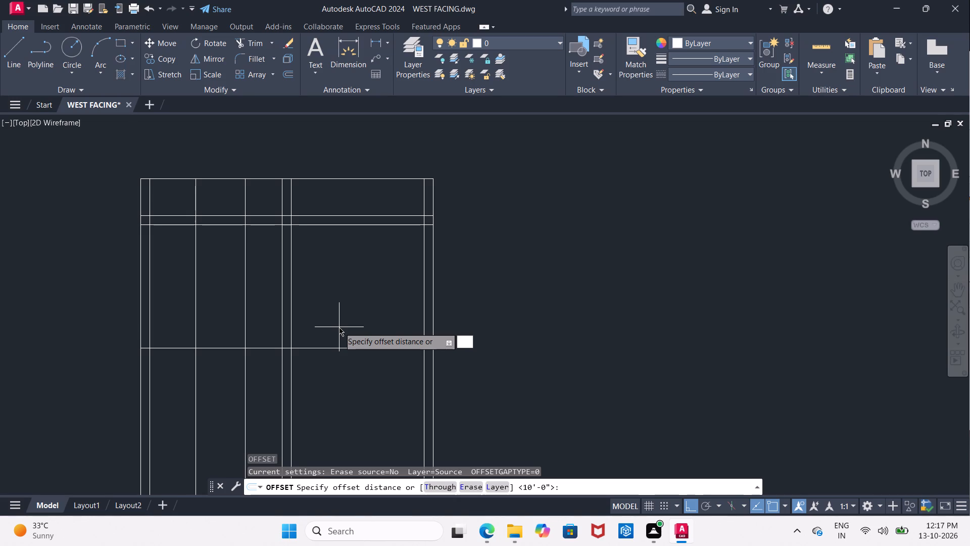
key("2")
key("shift+quotedbl")
key("Return")
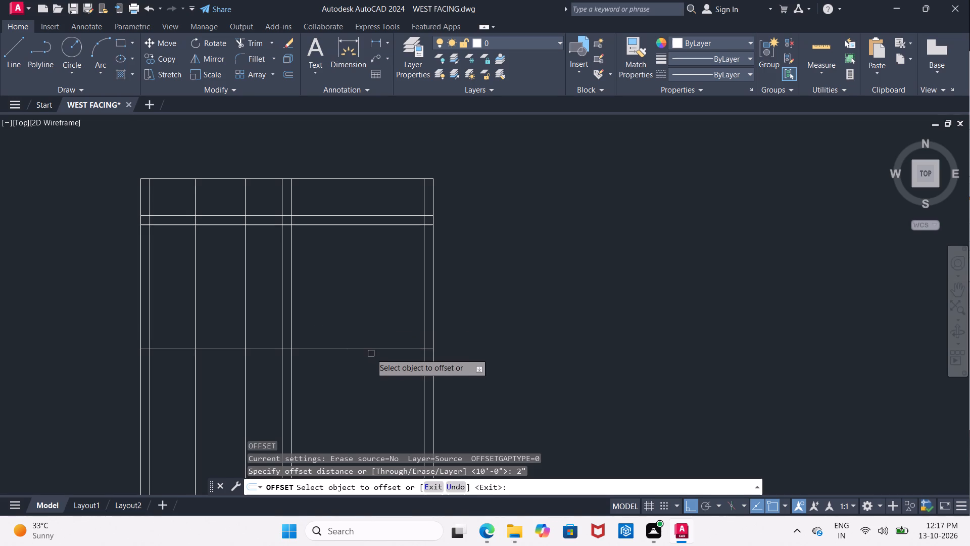
left_click(372, 346)
left_click(374, 378)
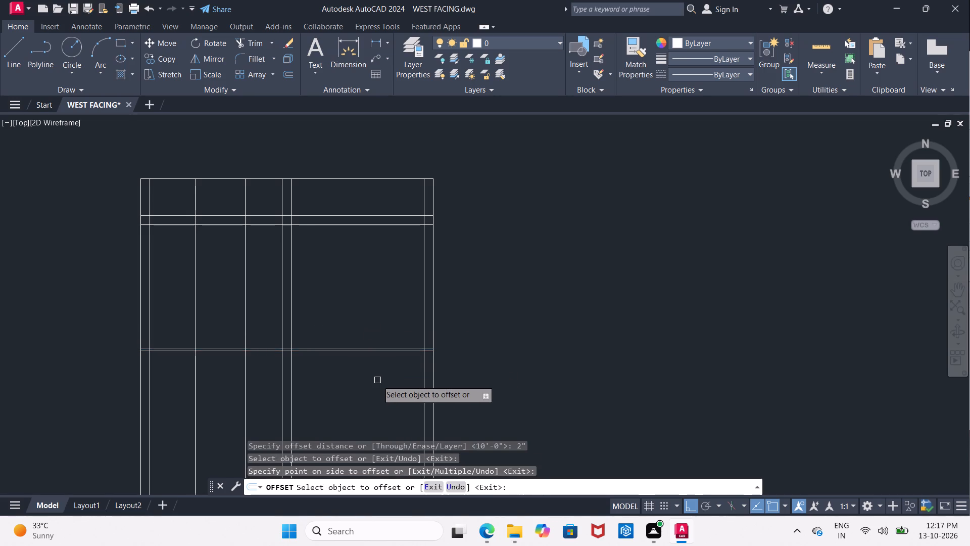
Offset the lower line of the 2" pair 3' downward across the vertical rays.
key("Return")
key("Return")
key("3")
key("apostrophe")
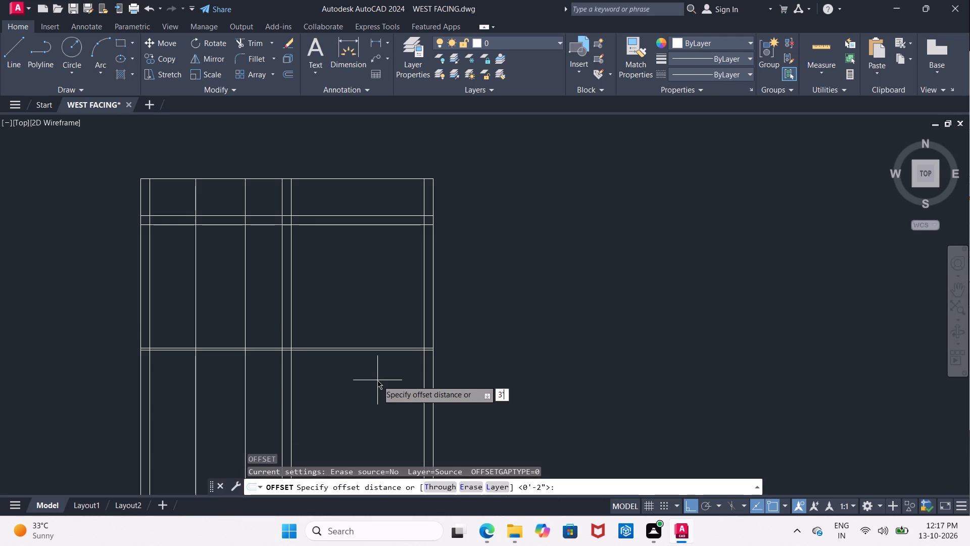
key("Return")
scroll(377, 367, "up", 2)
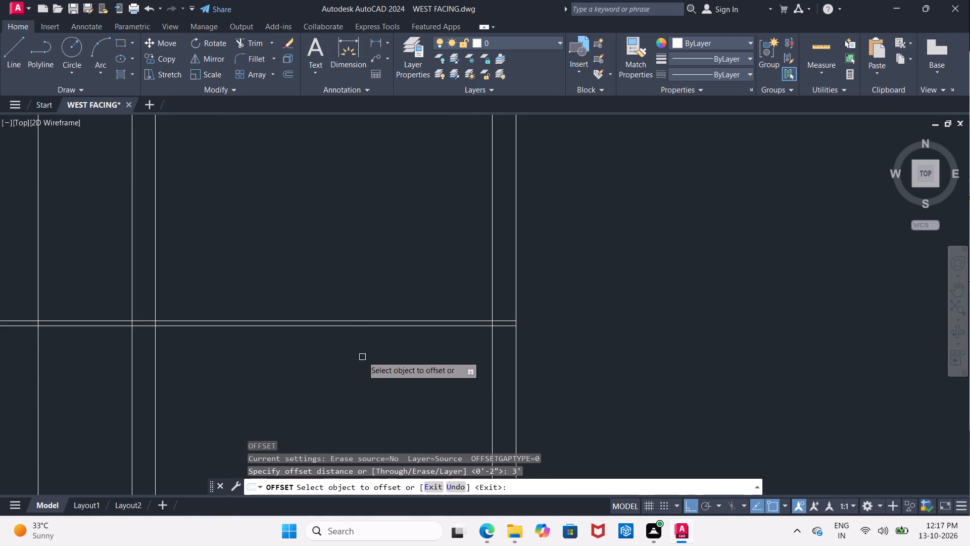
left_click(364, 325)
left_click(368, 390)
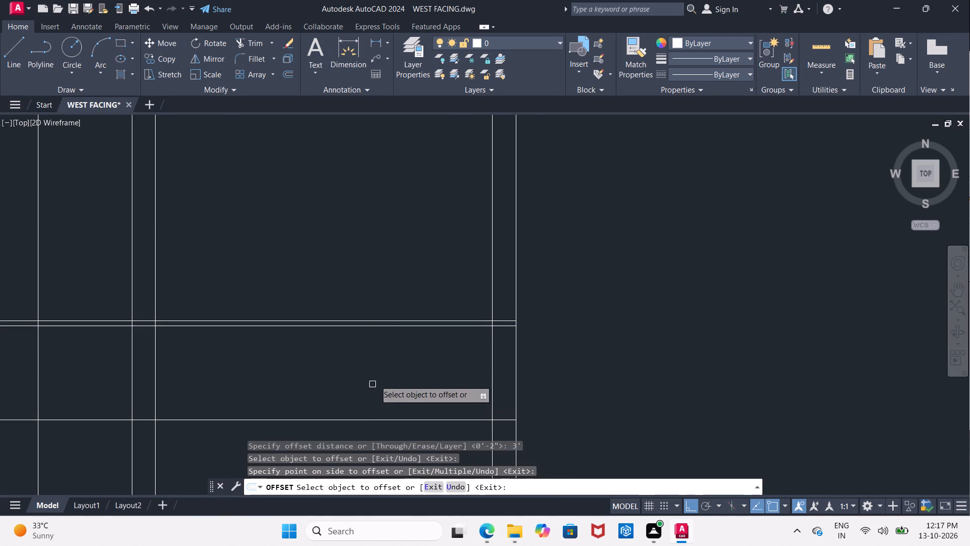
middle_click_drag(378, 369, 381, 274)
scroll(378, 368, "down", 2)
key("Escape")
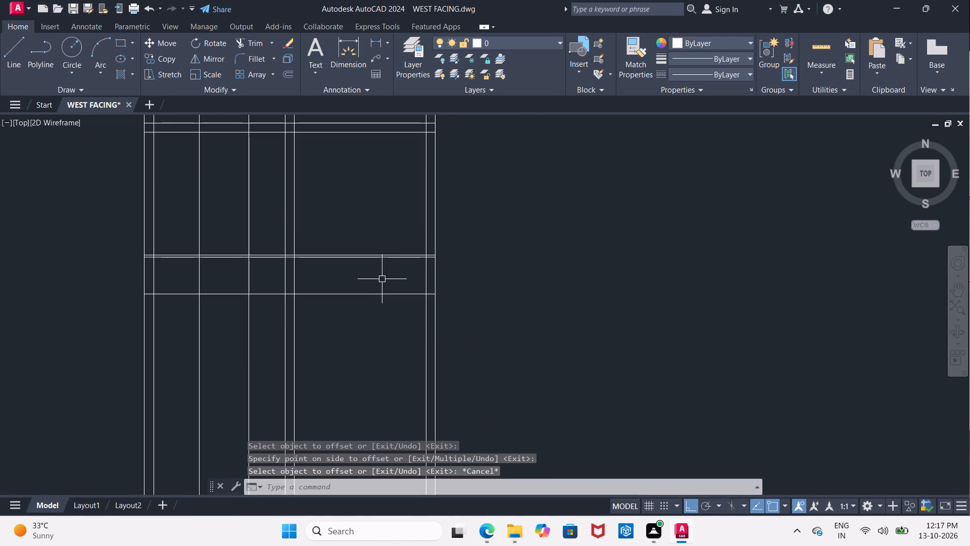
Trim off all the vertical rays extending below the elevation's bottom horizontal line.
type("TR")
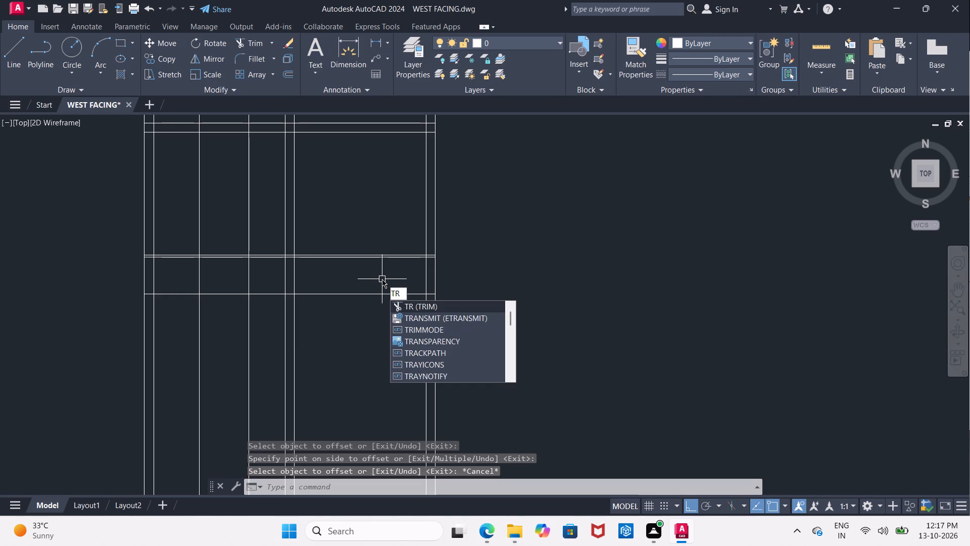
key("Return")
key("Return")
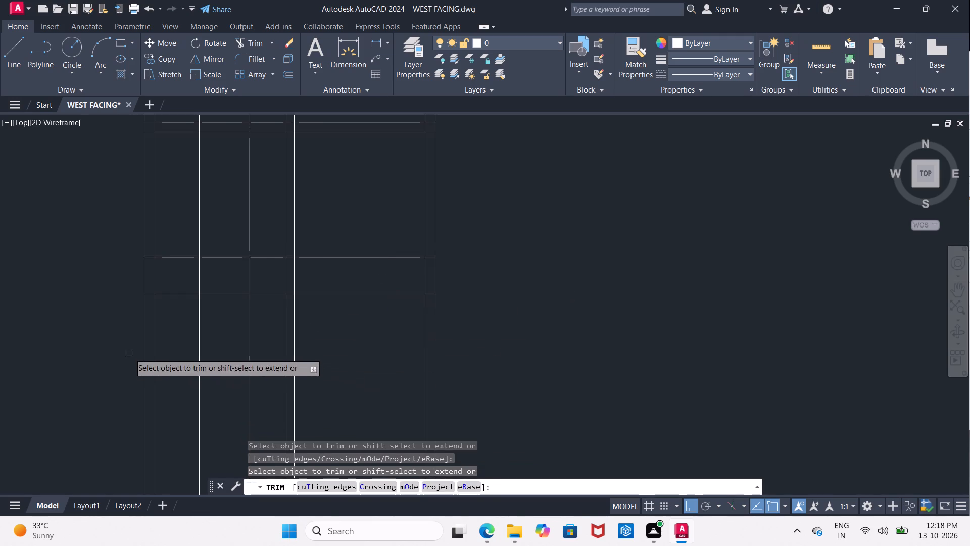
left_click_drag(127, 351, 508, 385)
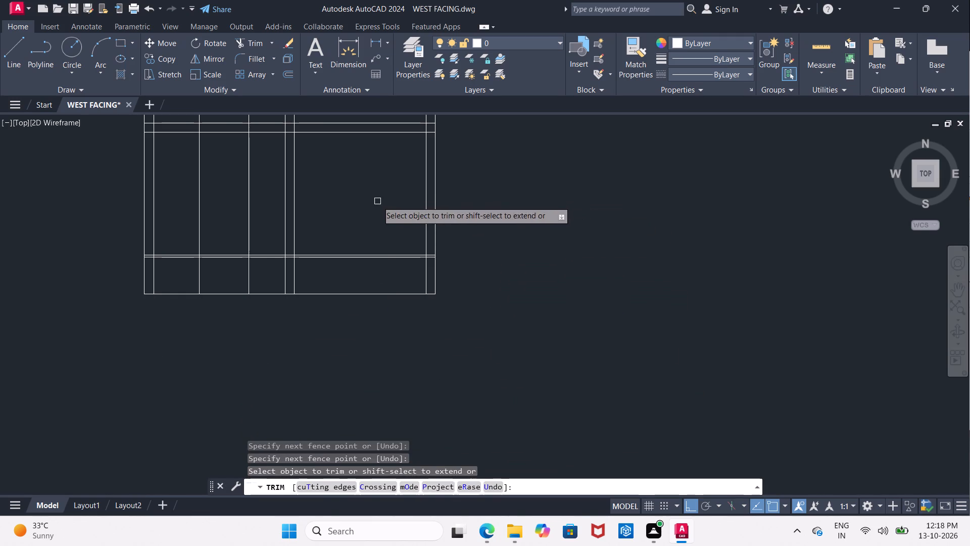
Examine the trimmed elevation outline and its alignment with the floor plan above.
middle_click_drag(376, 202, 386, 379)
scroll(382, 332, "down", 2)
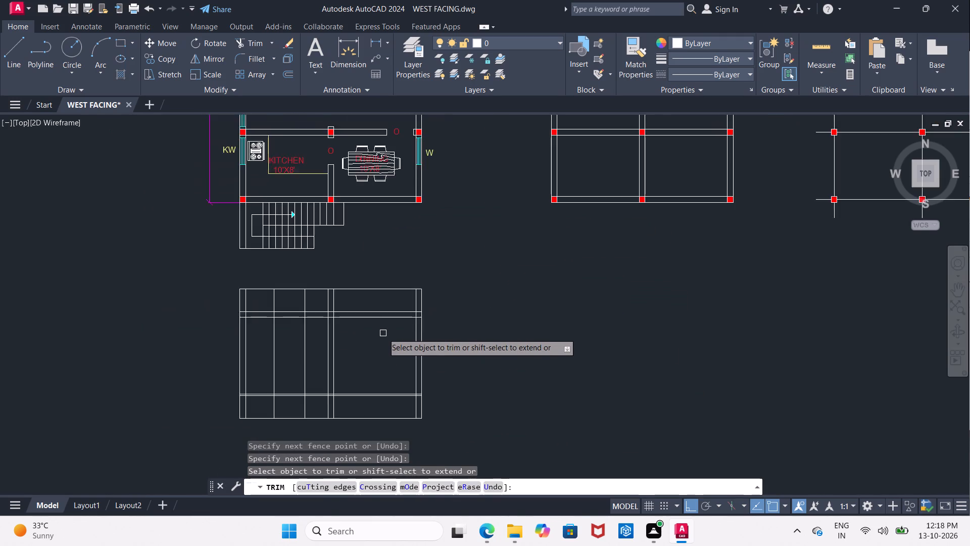
scroll(383, 333, "down", 1)
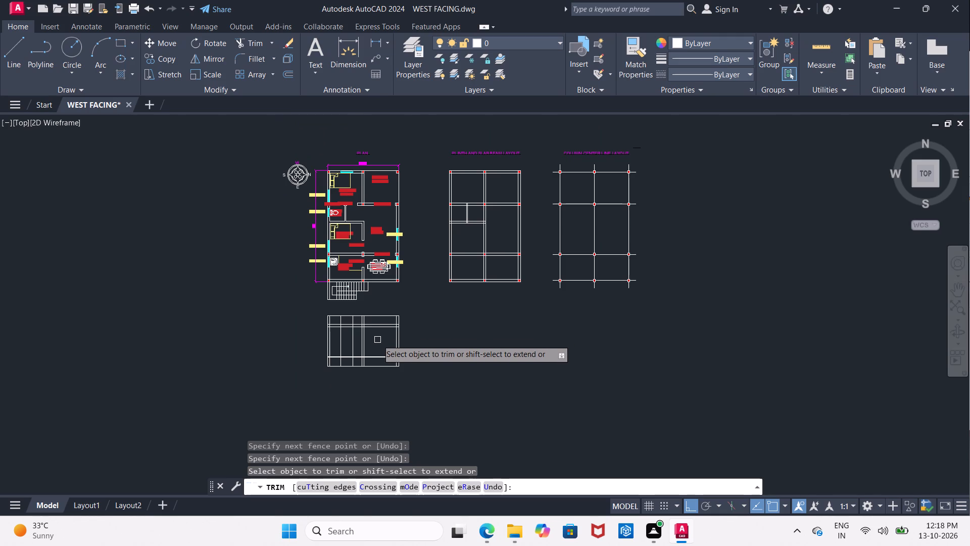
scroll(377, 340, "up", 3)
middle_click_drag(377, 340, 335, 295)
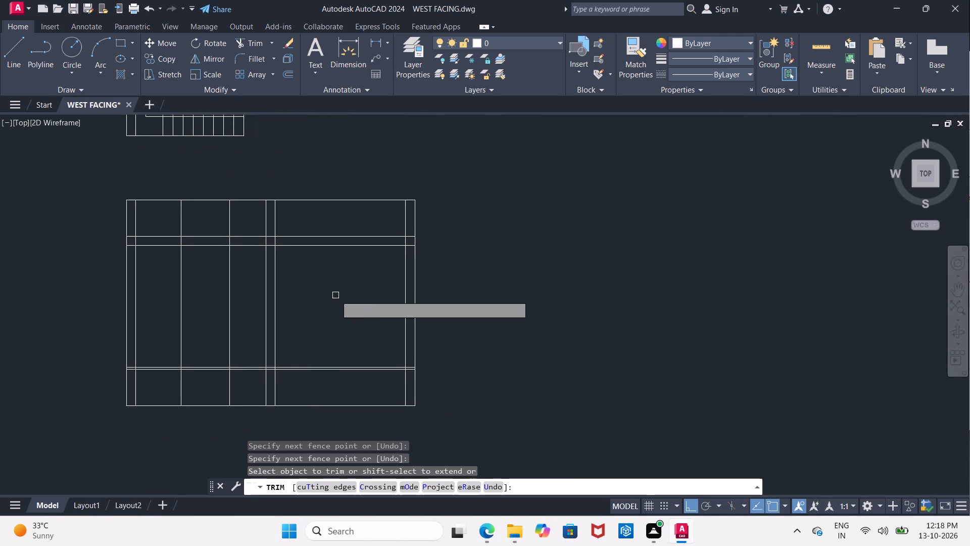
scroll(344, 307, "down", 3)
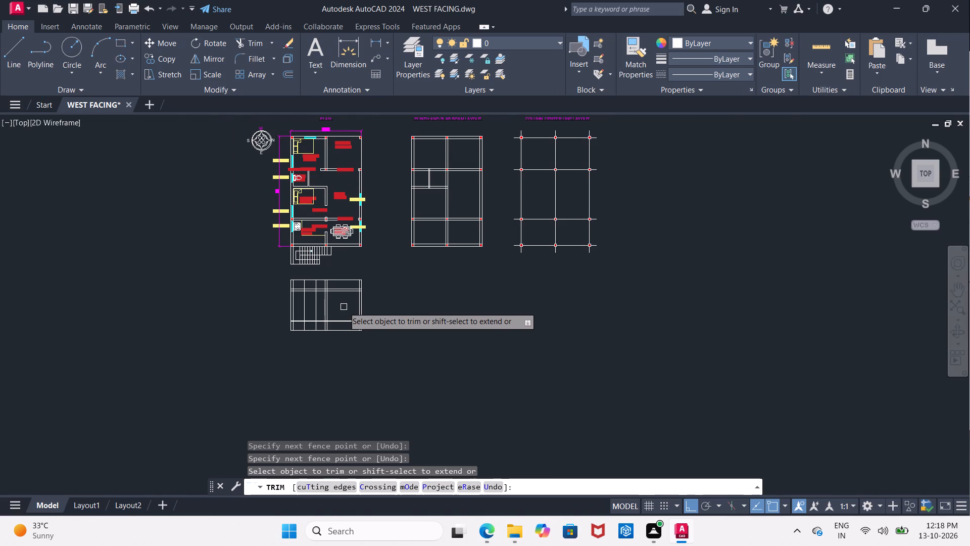
scroll(344, 307, "up", 5)
middle_click(344, 307)
scroll(344, 307, "down", 2)
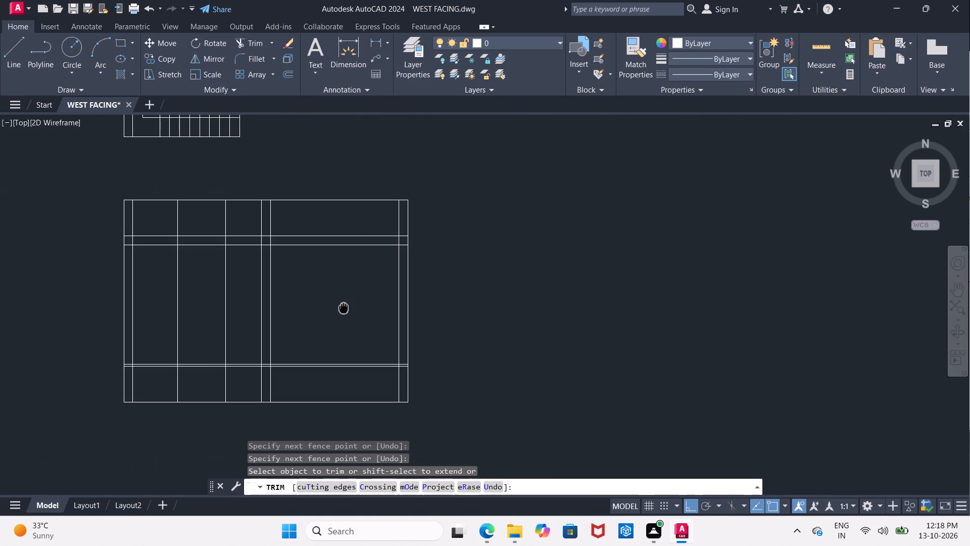
scroll(359, 308, "up", 1)
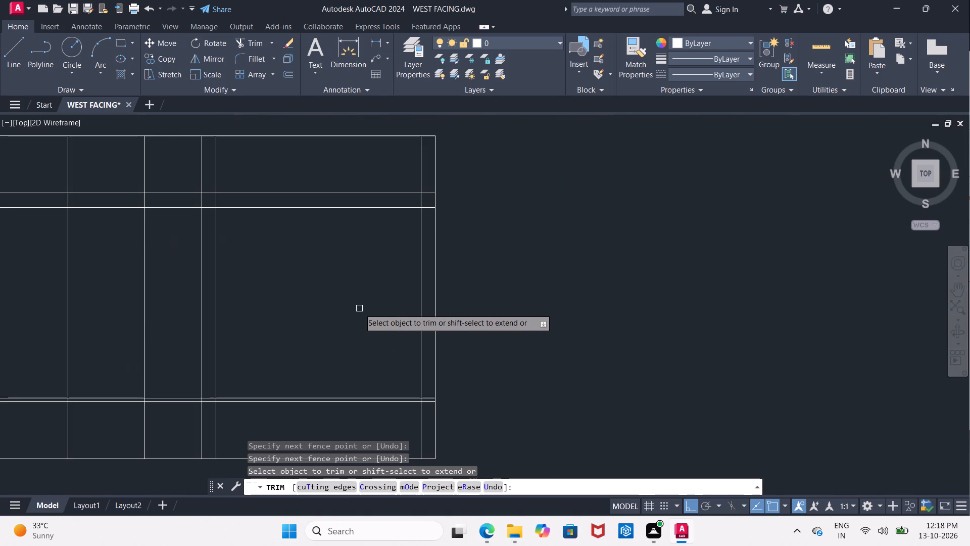
Trim the six inner vertical line segments out of the 9" band between the upper pair of horizontal lines.
middle_click(359, 308)
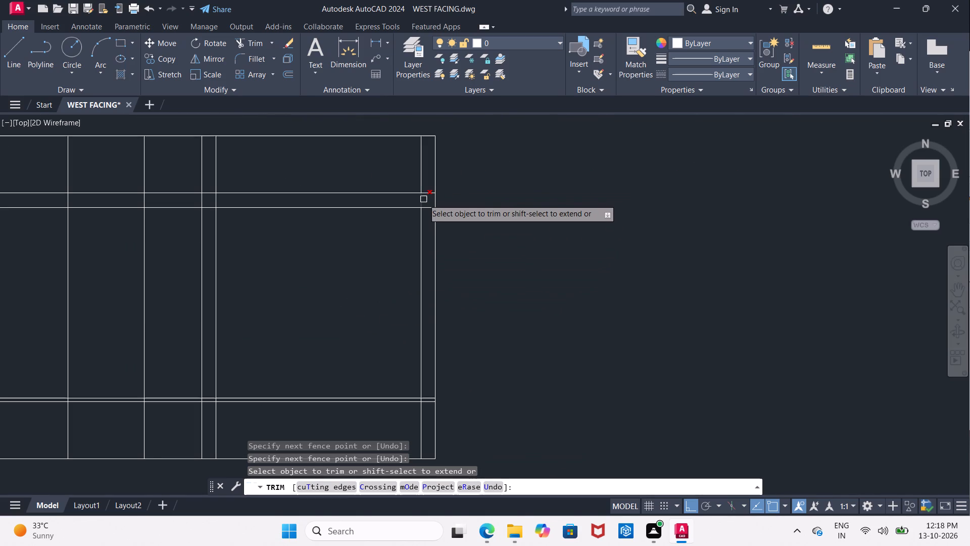
left_click(423, 199)
middle_click_drag(253, 247, 236, 231)
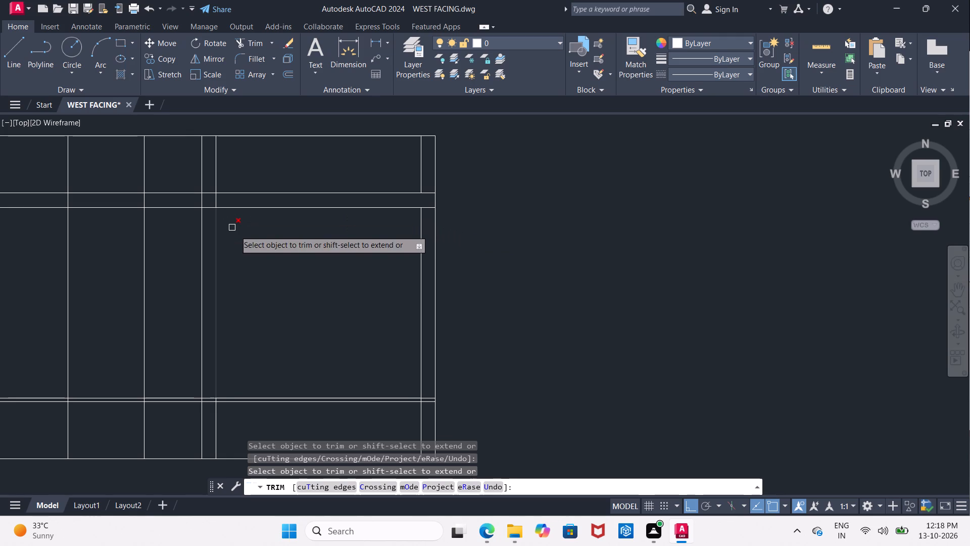
middle_click_drag(236, 231, 289, 282)
middle_click_drag(279, 262, 316, 309)
scroll(259, 239, "up", 1)
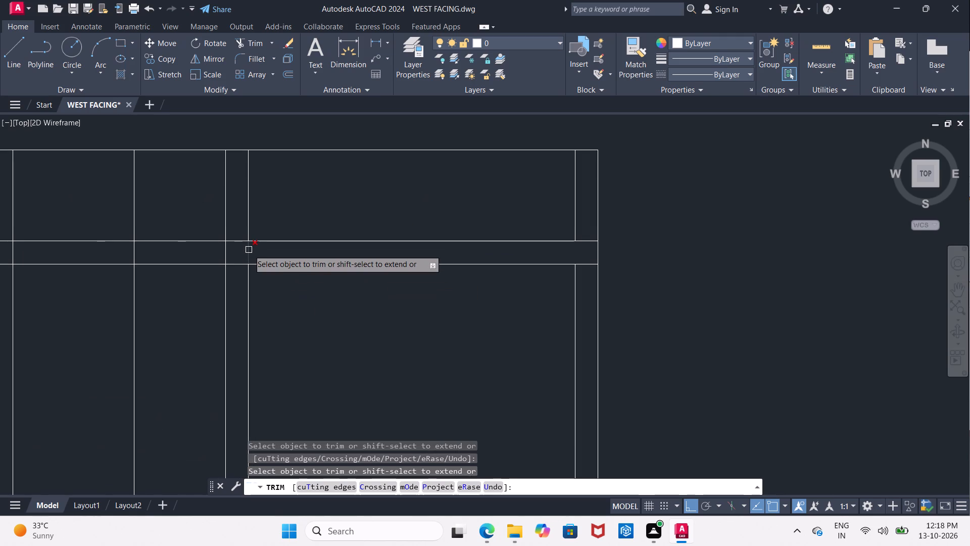
left_click(249, 250)
left_click(225, 254)
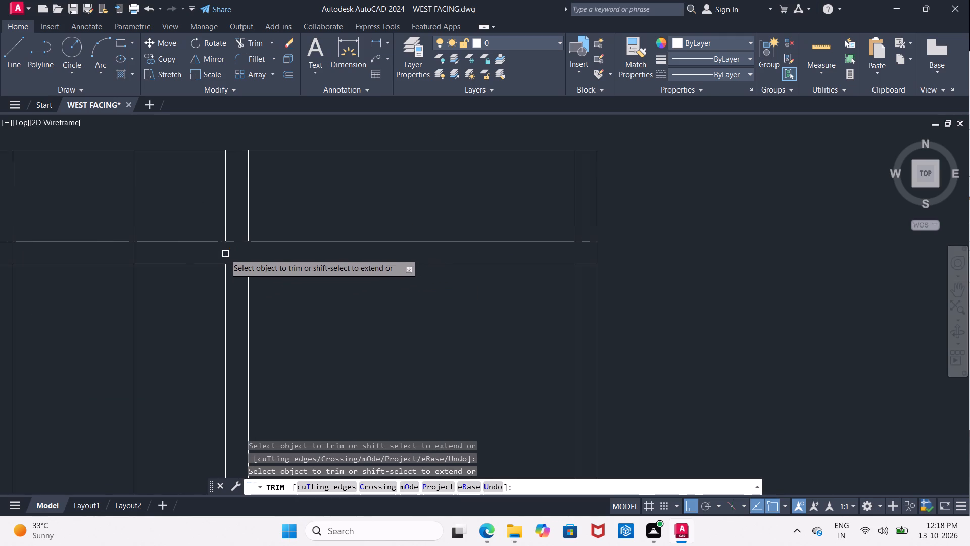
left_click(131, 253)
scroll(141, 254, "up", 1)
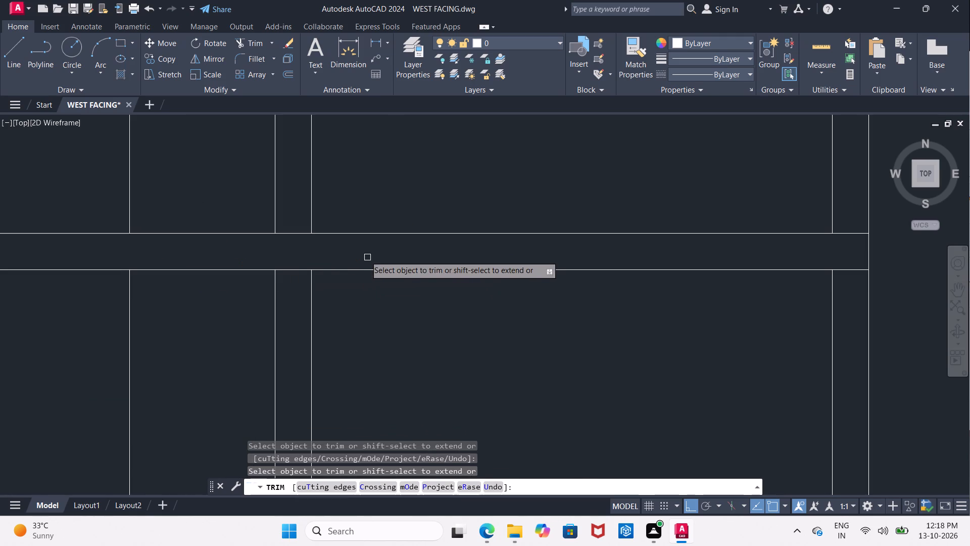
middle_click_drag(312, 250, 602, 239)
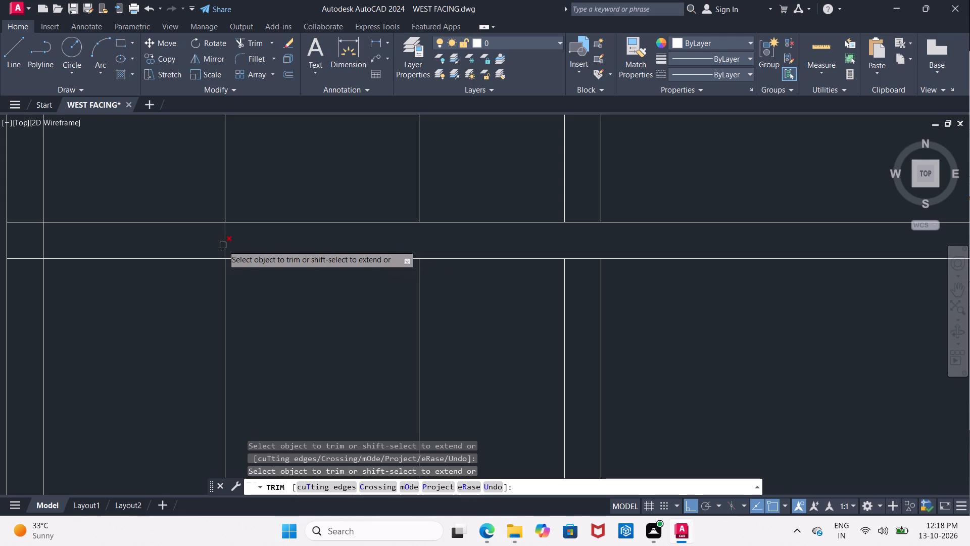
left_click(223, 245)
scroll(226, 247, "down", 2)
scroll(156, 249, "up", 2)
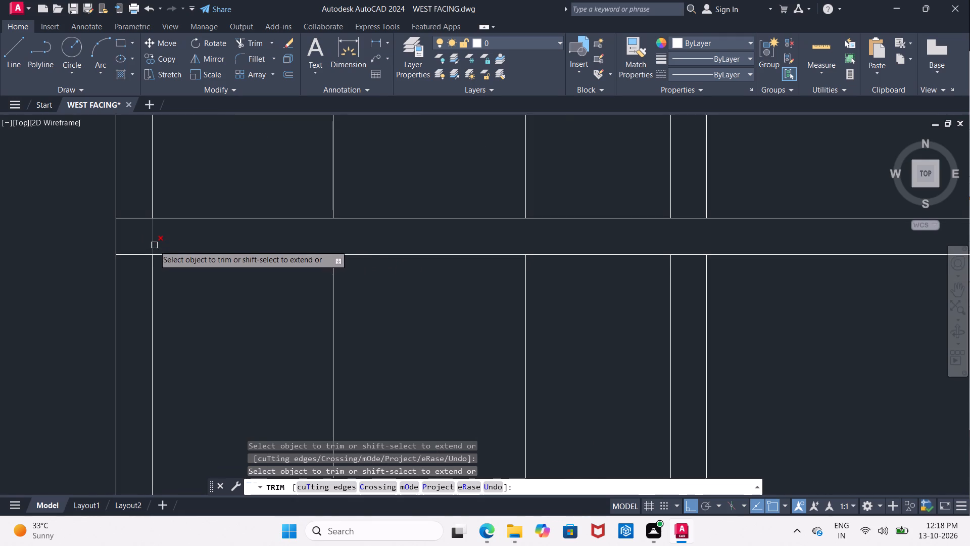
left_click(154, 245)
scroll(192, 250, "down", 3)
middle_click_drag(201, 247, 219, 293)
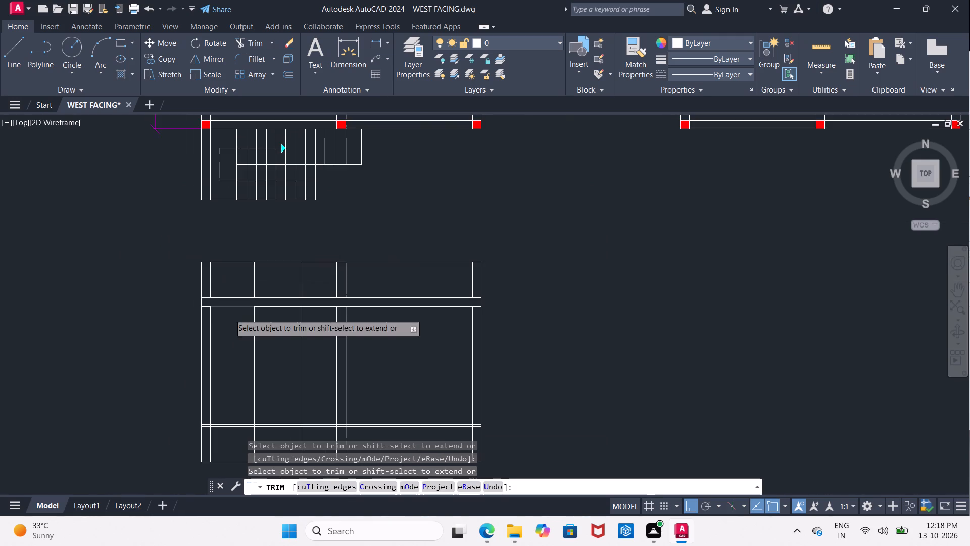
middle_click_drag(220, 294, 184, 212)
key("Escape")
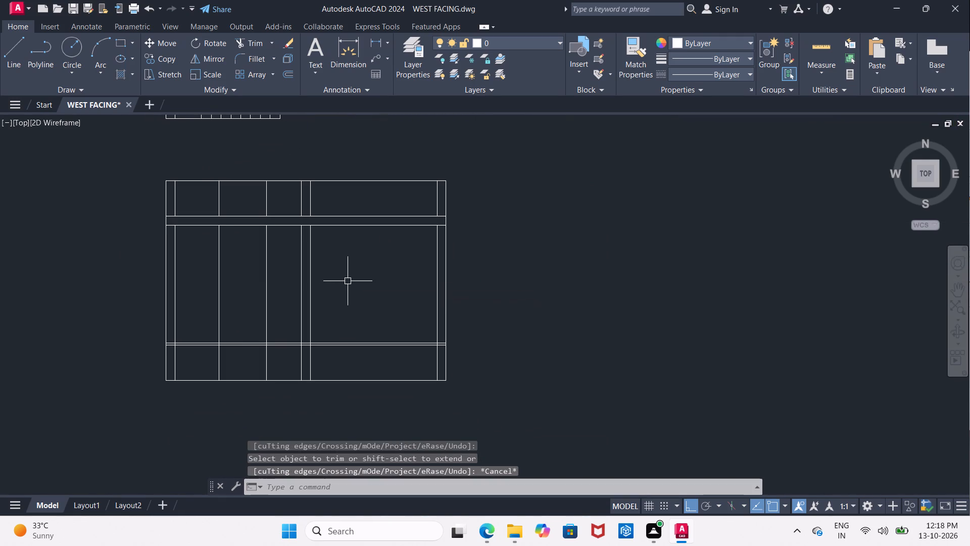
Examine the floor plan's room, door and window layout above the elevation.
scroll(350, 279, "up", 1)
middle_click_drag(350, 279, 336, 282)
scroll(336, 282, "down", 4)
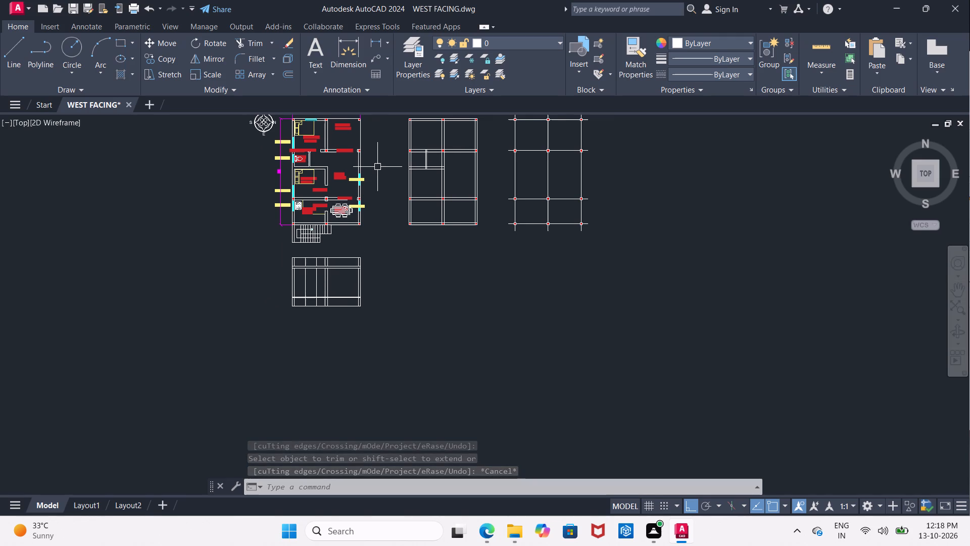
middle_click_drag(361, 194, 329, 258)
scroll(322, 202, "up", 2)
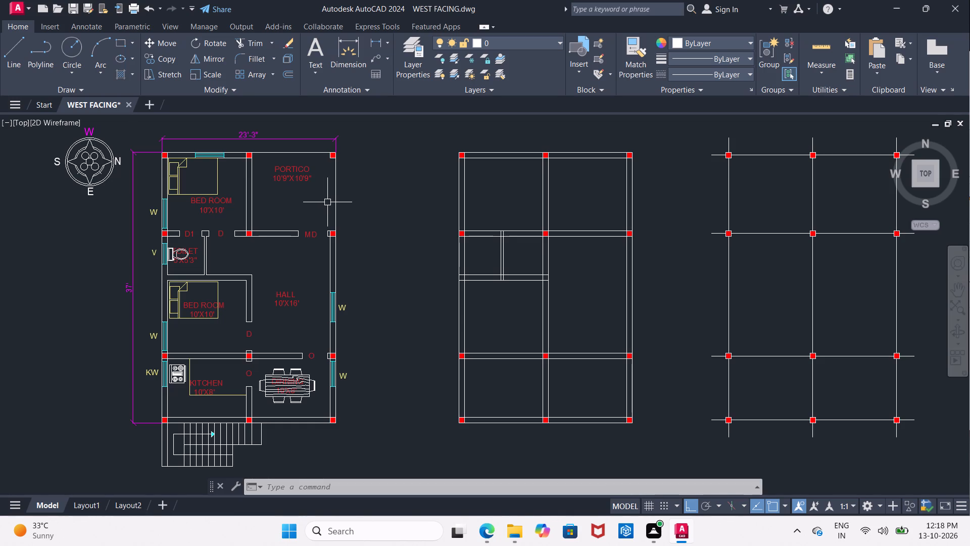
scroll(326, 198, "down", 4)
scroll(317, 299, "up", 3)
middle_click_drag(360, 193, 360, 194)
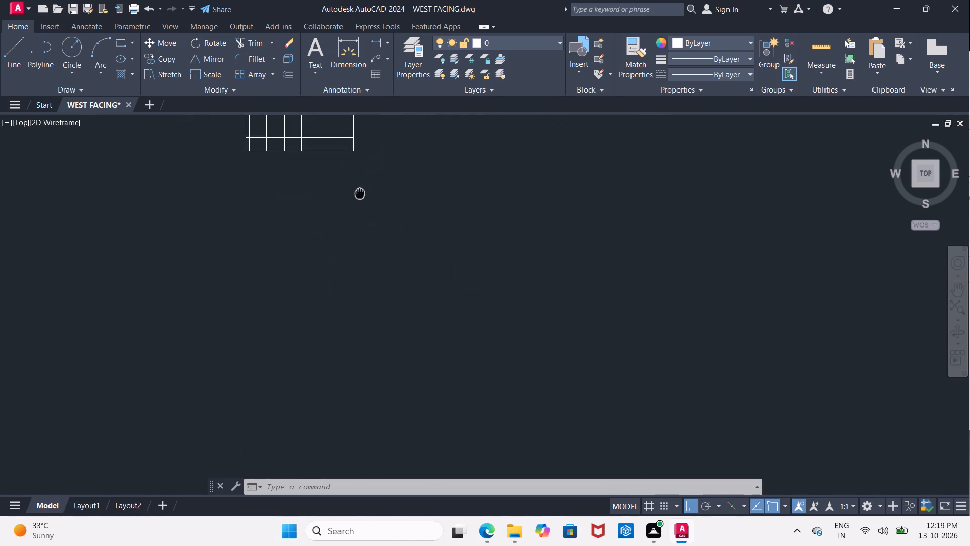
Offset the inner vertical line near the elevation's right edge 4" to the left, into the wide bay.
middle_click_drag(360, 194, 313, 406)
scroll(294, 329, "up", 2)
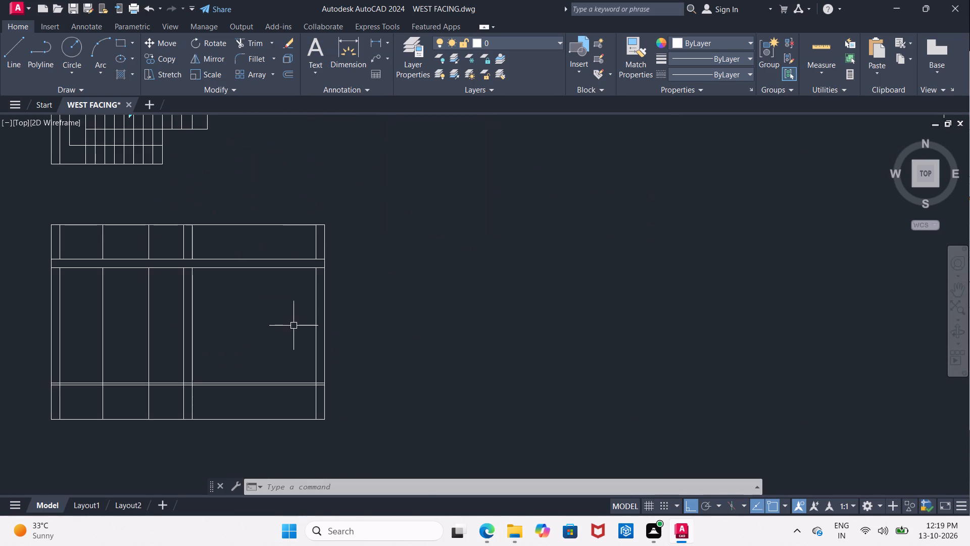
middle_click_drag(289, 317, 241, 254)
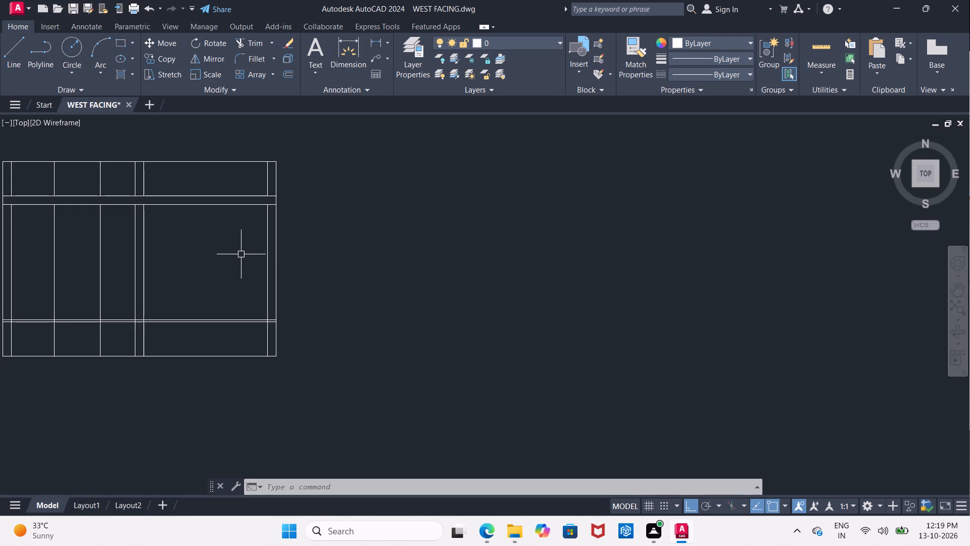
key("o")
key("Return")
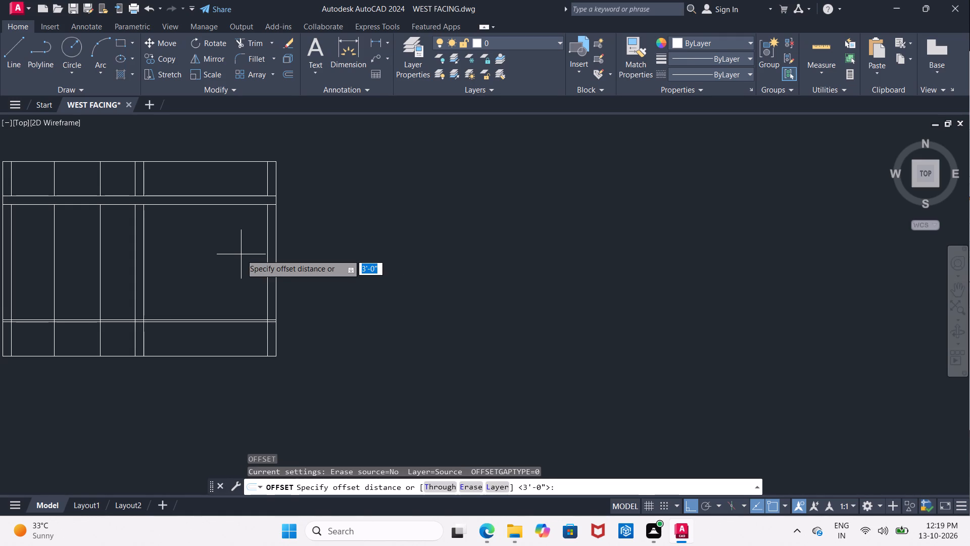
key("4")
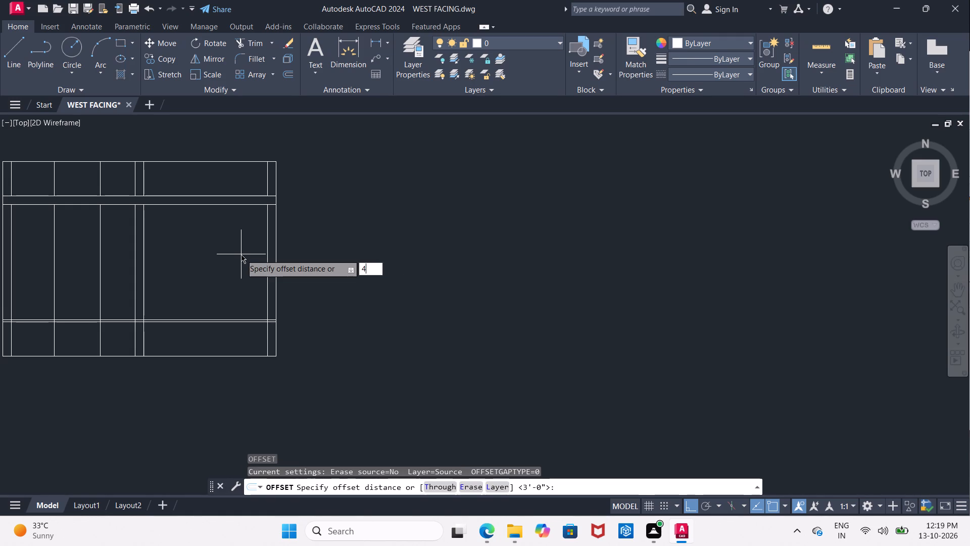
key("shift+quotedbl")
key("Return")
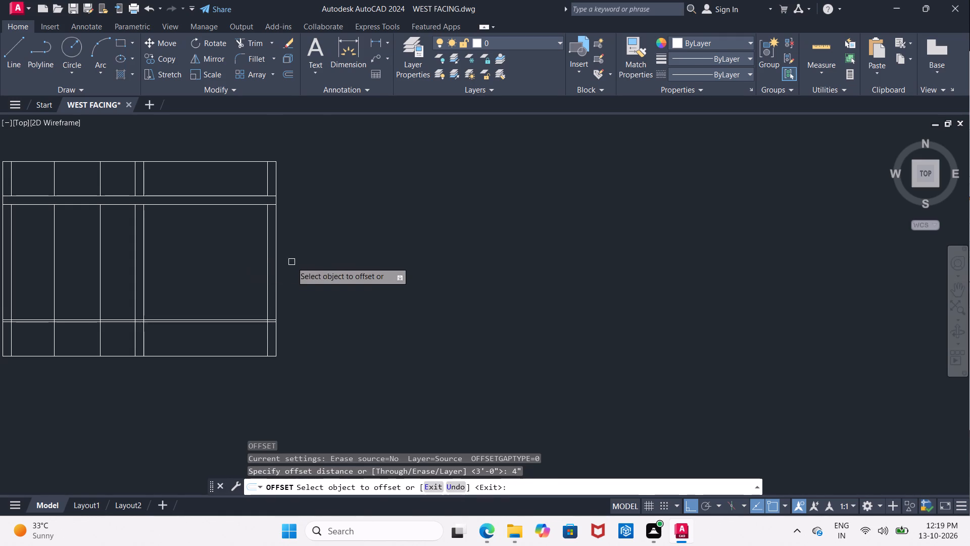
scroll(292, 262, "up", 2)
left_click(228, 322)
left_click(211, 325)
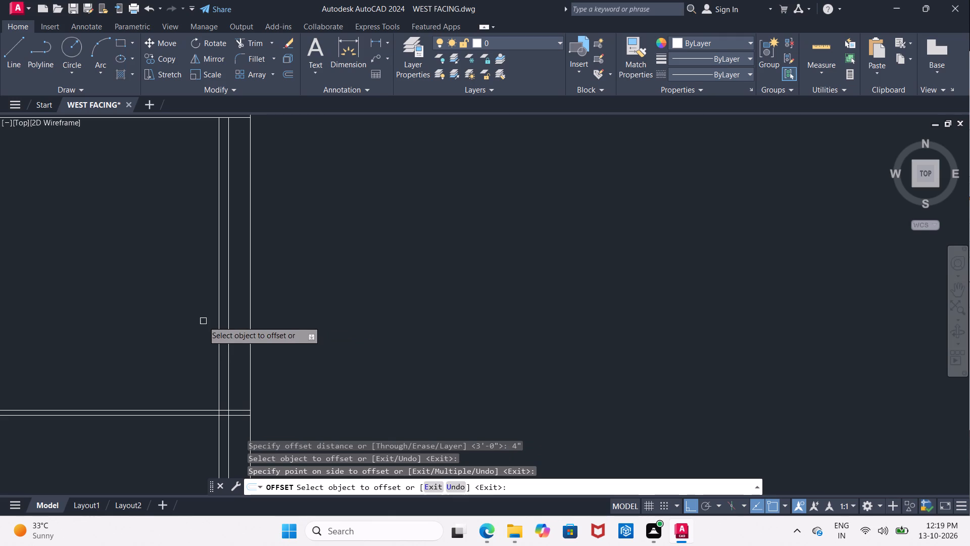
scroll(203, 321, "down", 2)
middle_click(203, 321)
key("Escape")
Offset the lower line of the narrow horizontal pair near the elevation's base 3' upward.
scroll(173, 330, "up", 1)
middle_click_drag(173, 330, 208, 325)
scroll(208, 325, "up", 1)
scroll(199, 321, "down", 1)
middle_click(199, 321)
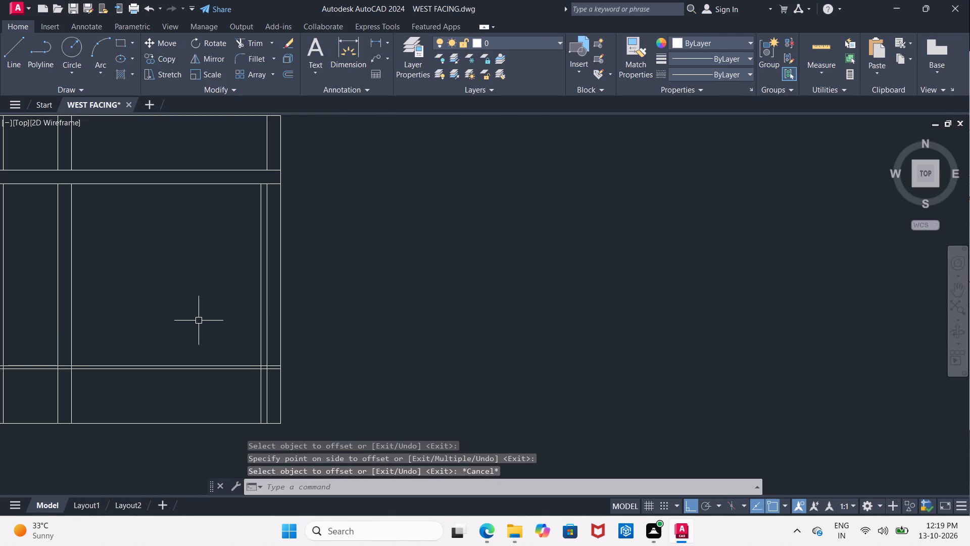
key("o")
key("Return")
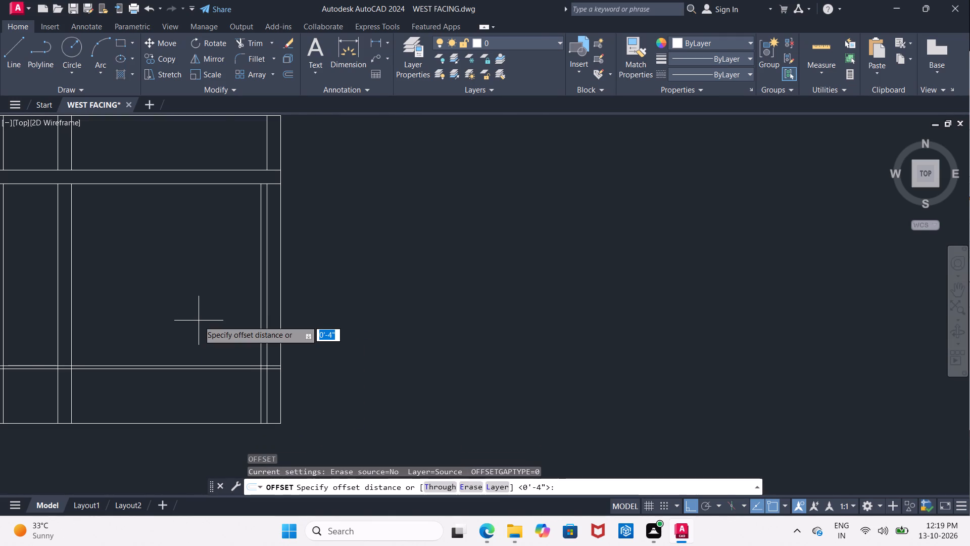
key("3")
key("apostrophe")
key("Return")
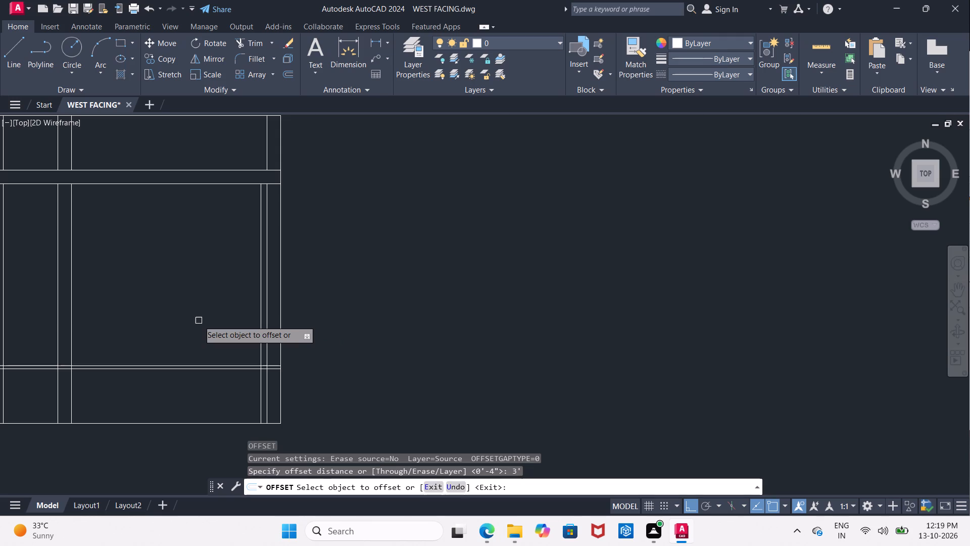
left_click(219, 368)
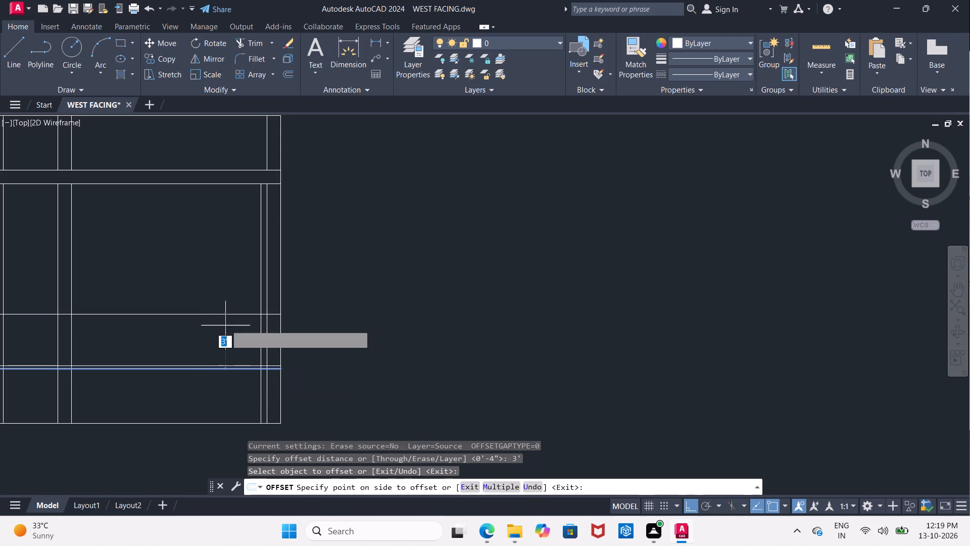
left_click(226, 324)
middle_click_drag(226, 327, 233, 355)
key("Escape")
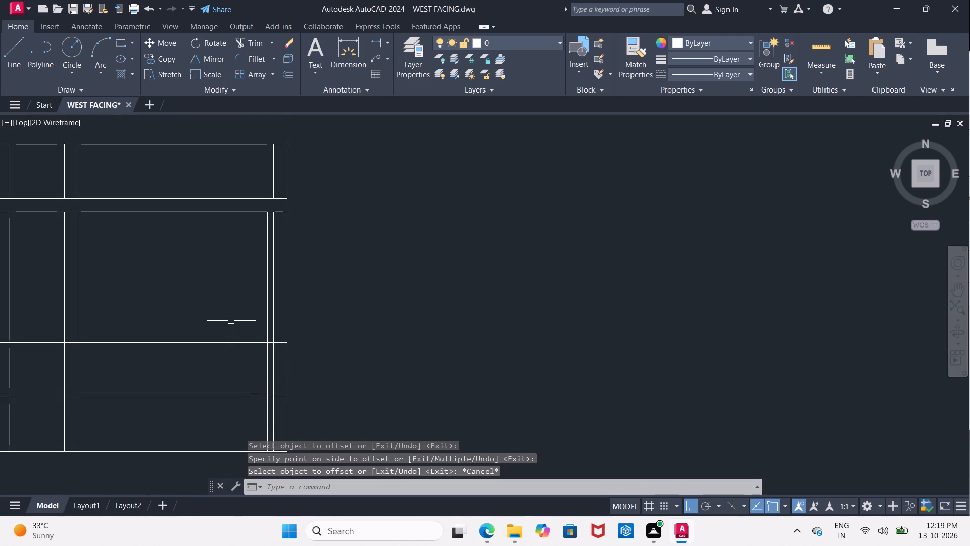
Offset the vertical line 4" inside the right wall line by 2" to the left.
key("o")
key("Return")
type("2\"")
key("Return")
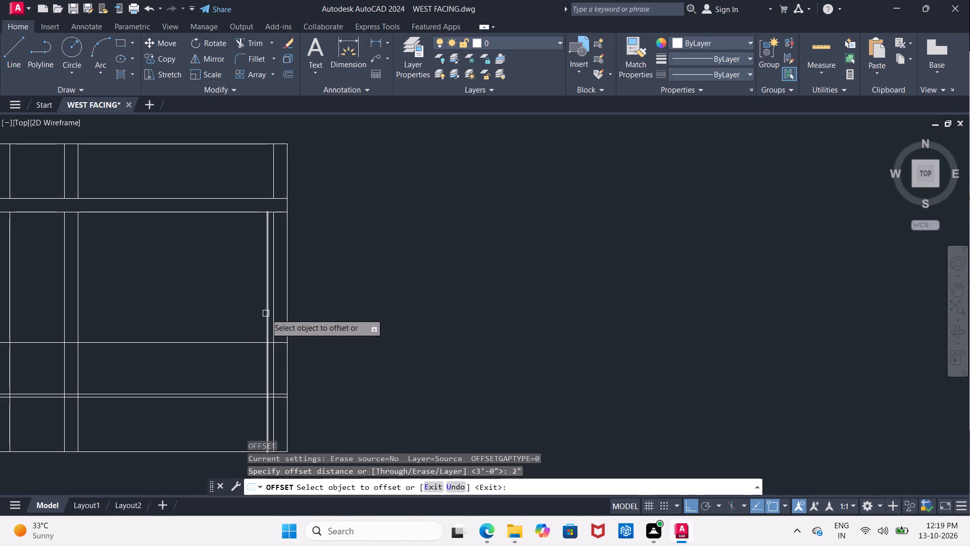
left_click(266, 313)
left_click(247, 311)
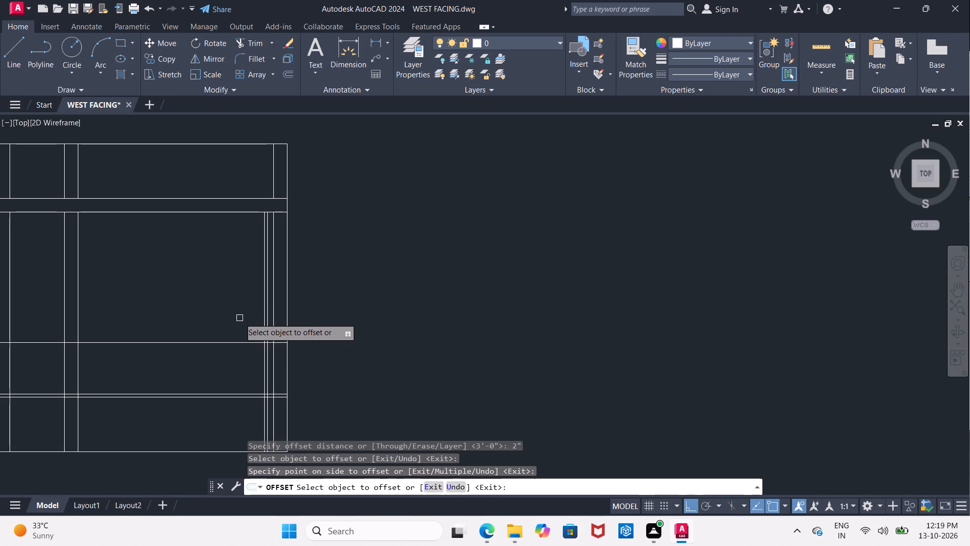
key("Escape")
Offset the vertical line nearest the right wall line 4' to the left for the opening's other side.
key("o")
key("Return")
type("4'")
key("Return")
scroll(248, 324, "up", 1)
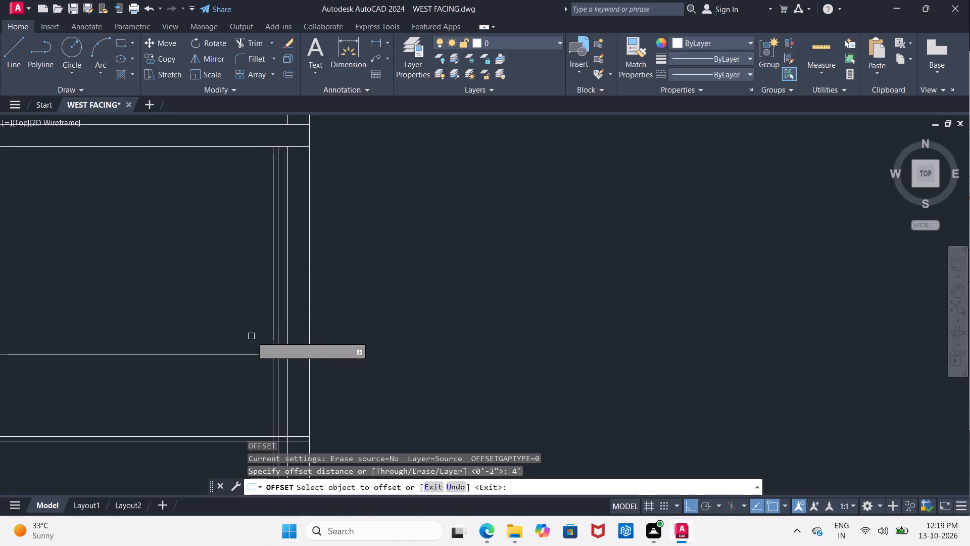
left_click(276, 346)
left_click(237, 334)
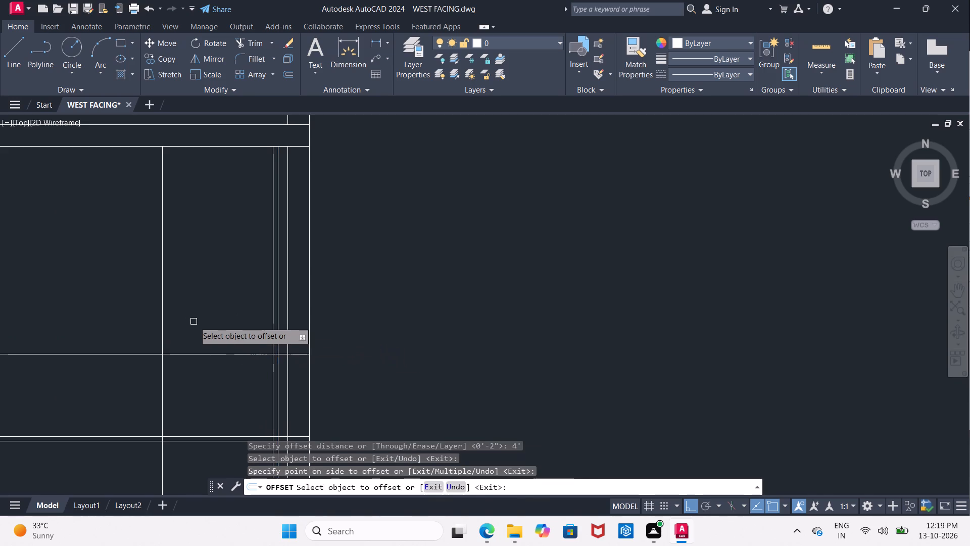
key("Return")
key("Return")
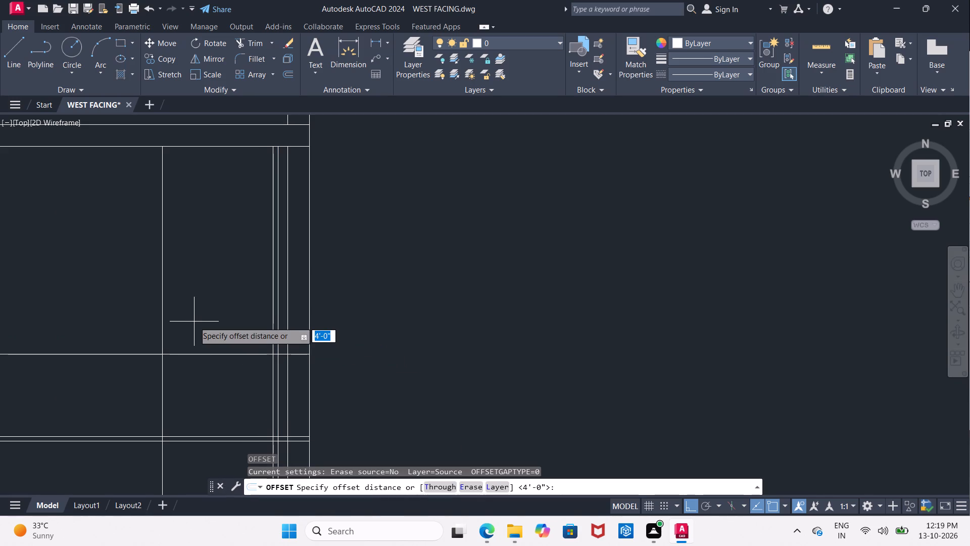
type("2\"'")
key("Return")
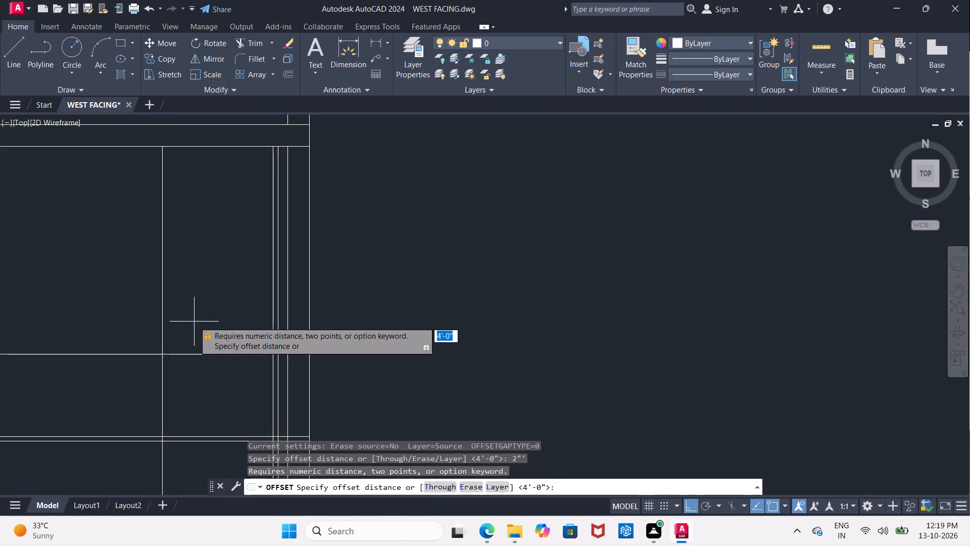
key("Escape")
Offset the opening's left vertical line 2" to the left and the 9" band's lower line 2" downward.
key("o")
key("Return")
type("2\"")
key("Return")
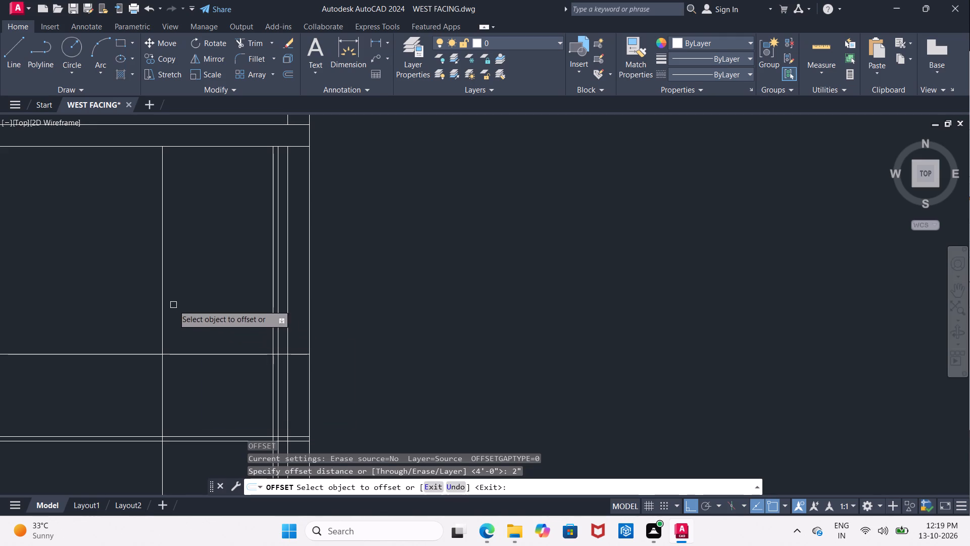
left_click(163, 310)
left_click(138, 302)
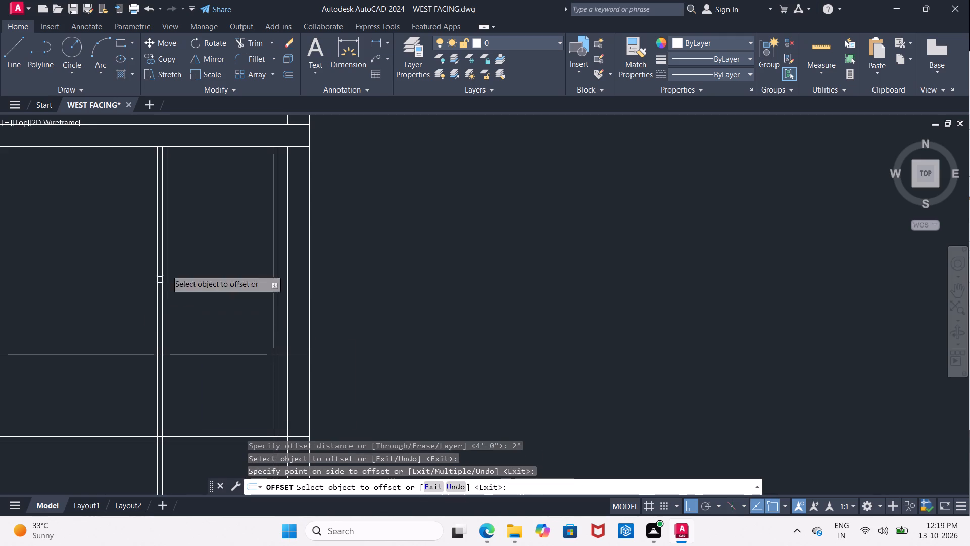
left_click(211, 145)
left_click(211, 155)
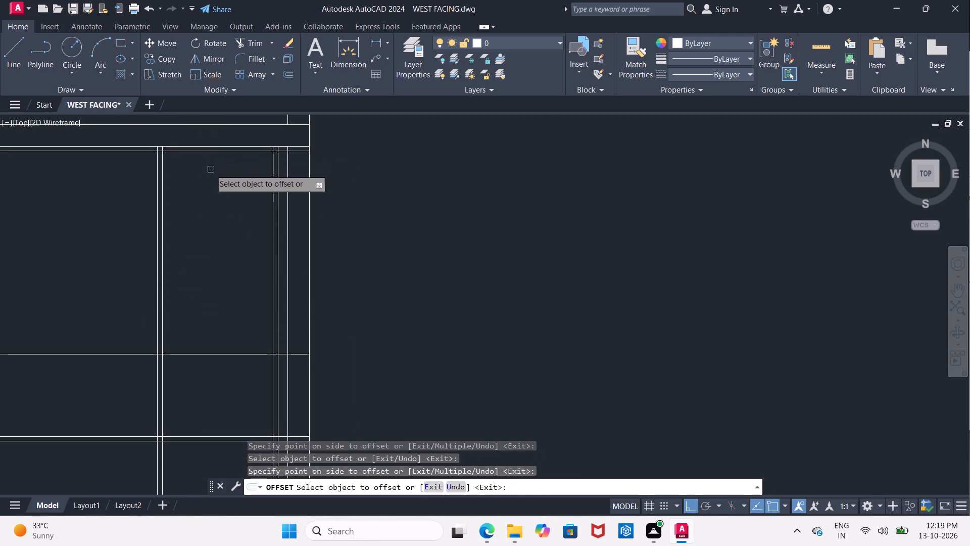
key("Escape")
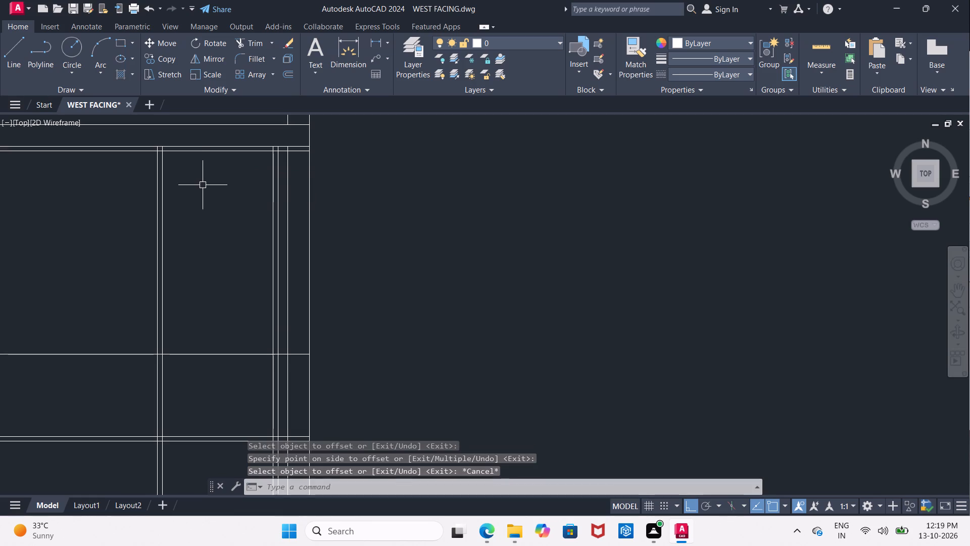
Trim the horizontal line just below the 9" band where it extends left past the opening's outermost vertical line.
type("TR")
key("Return")
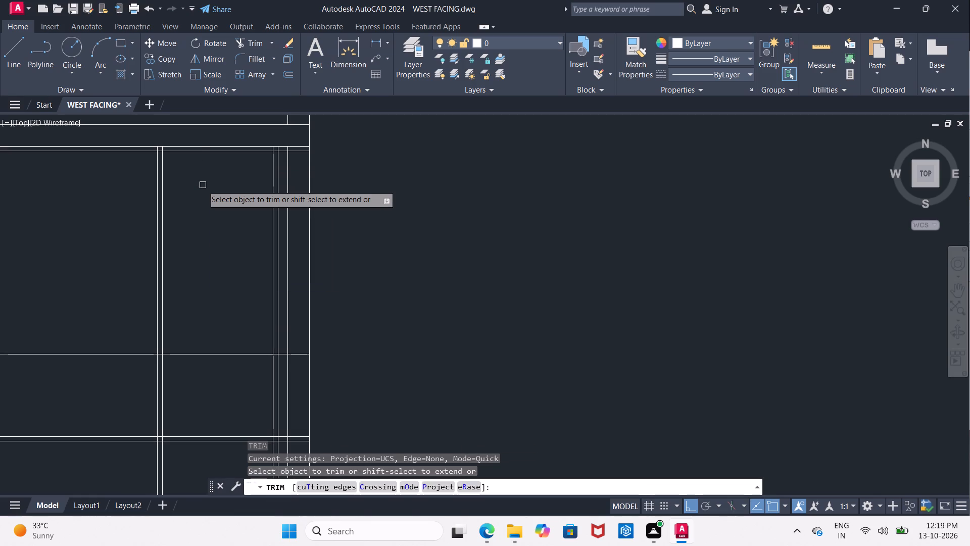
left_click(131, 150)
scroll(180, 164, "up", 2)
middle_click_drag(174, 158, 179, 217)
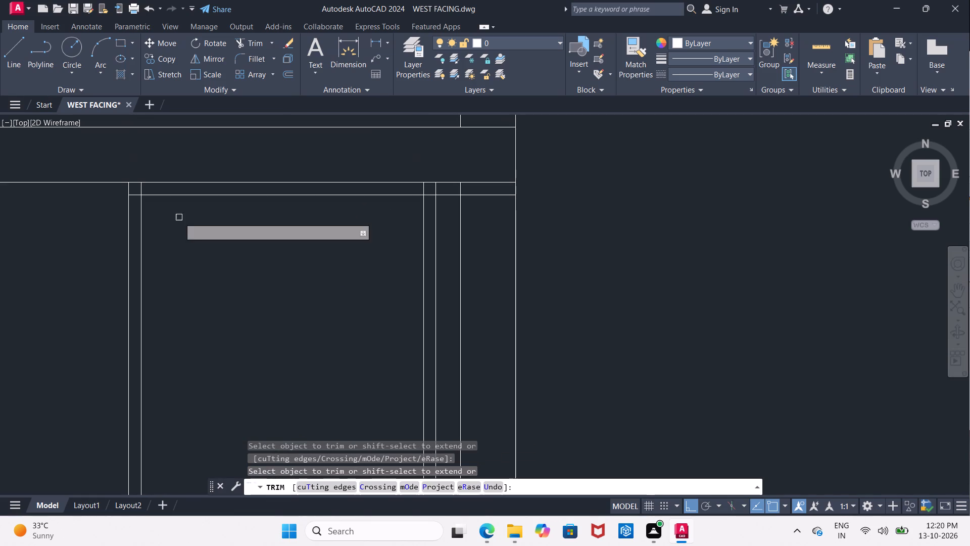
key("Escape")
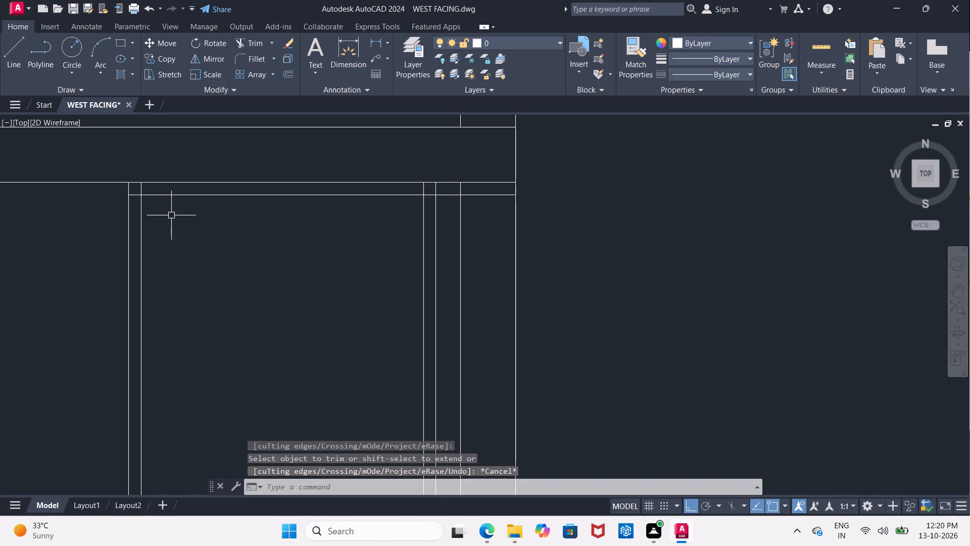
Offset the opening's top horizontal line 2" downward to form the frame head.
key("o")
key("Return")
type("2\"")
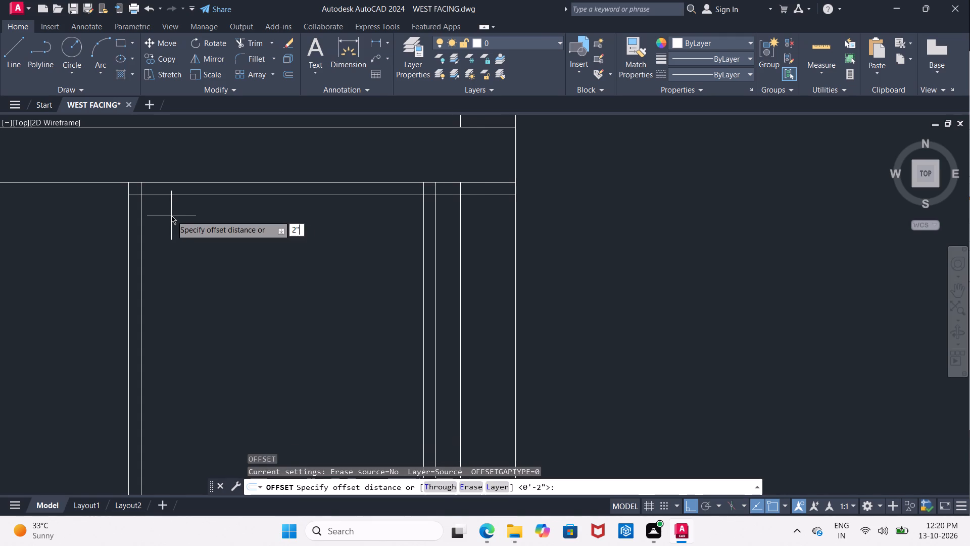
key("Return")
left_click_drag(190, 195, 195, 203)
left_click(205, 242)
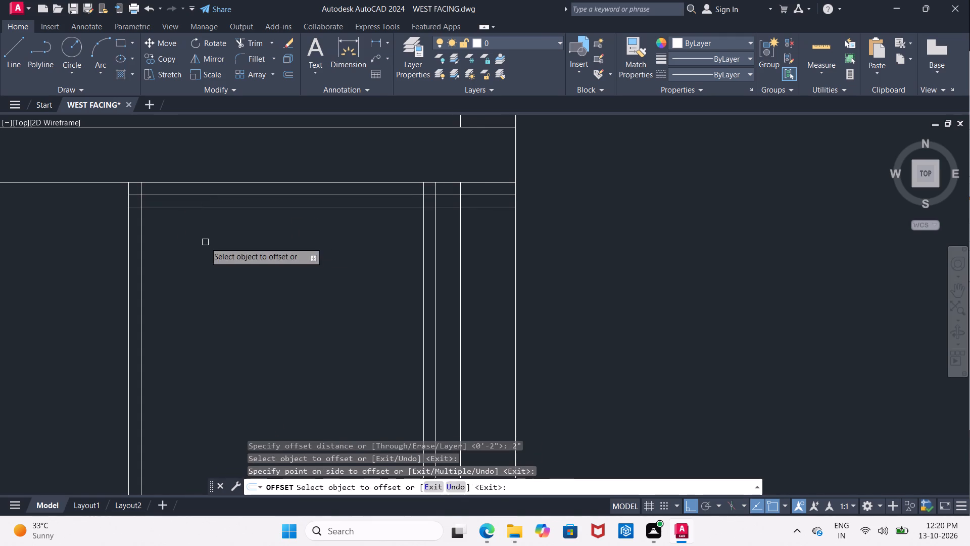
key("Escape")
Trim the four frame verticals between the opening's top line and the 9" band above it.
type("TR")
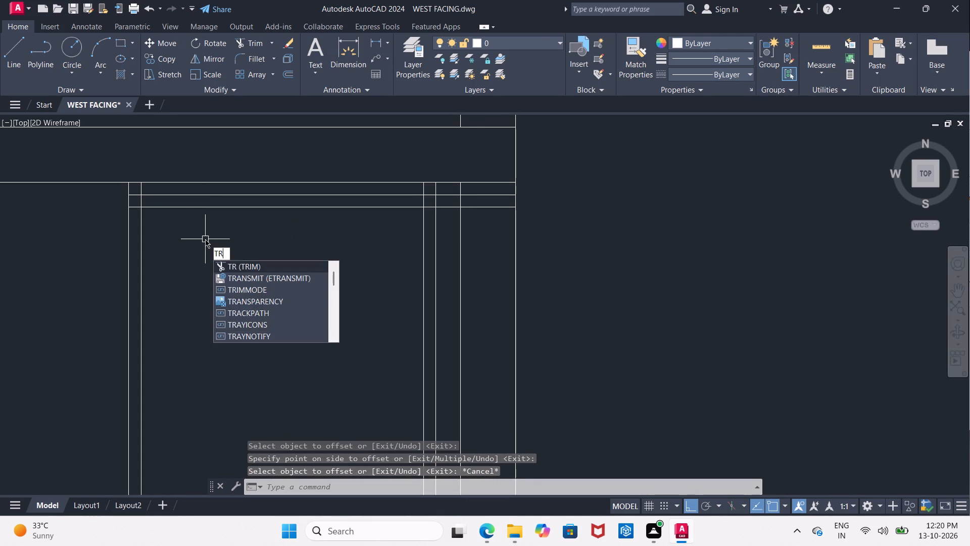
key("Return")
key("Return")
scroll(133, 181, "up", 1)
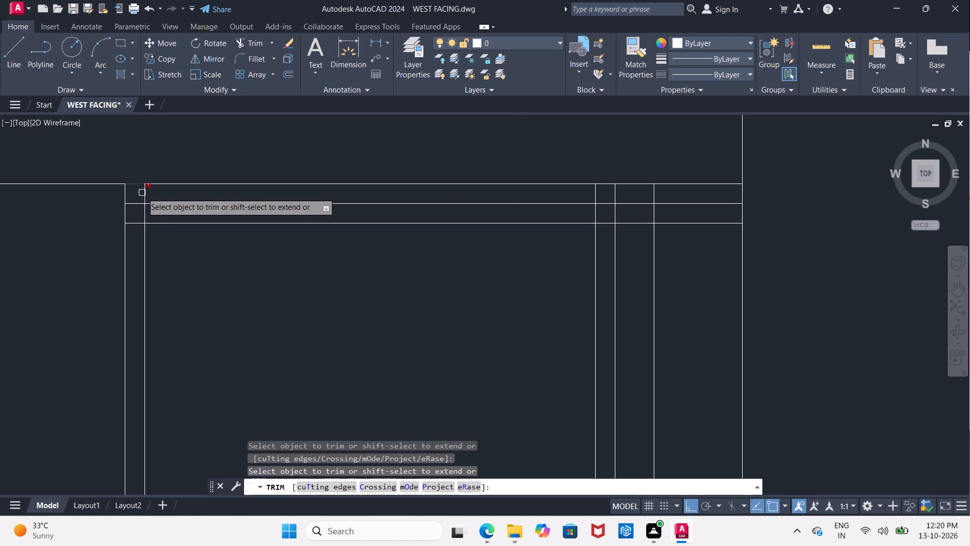
left_click(145, 196)
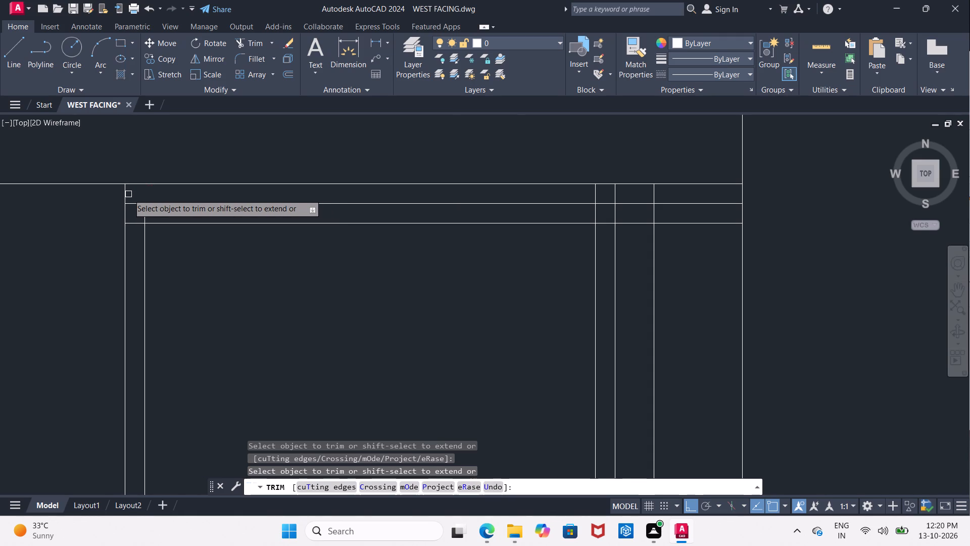
left_click(124, 196)
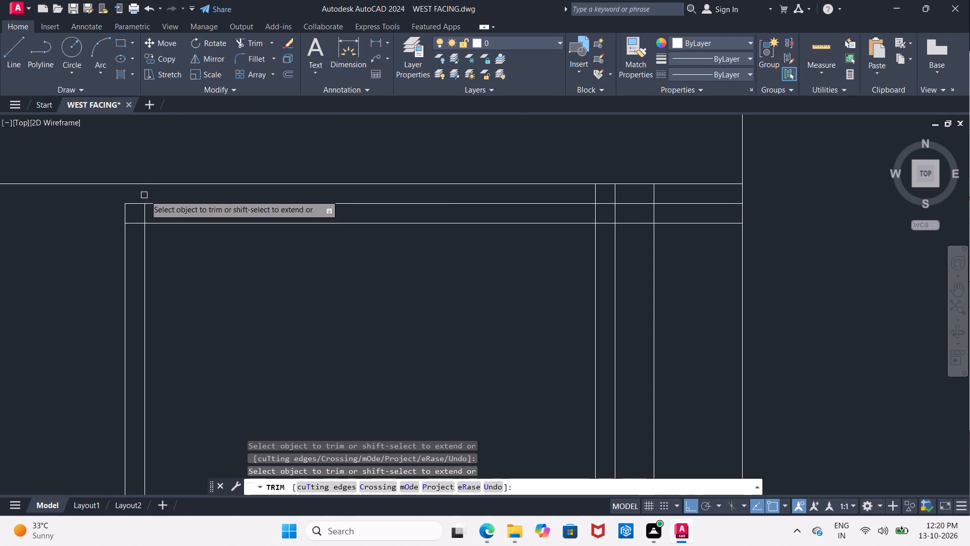
middle_click_drag(178, 203, 44, 193)
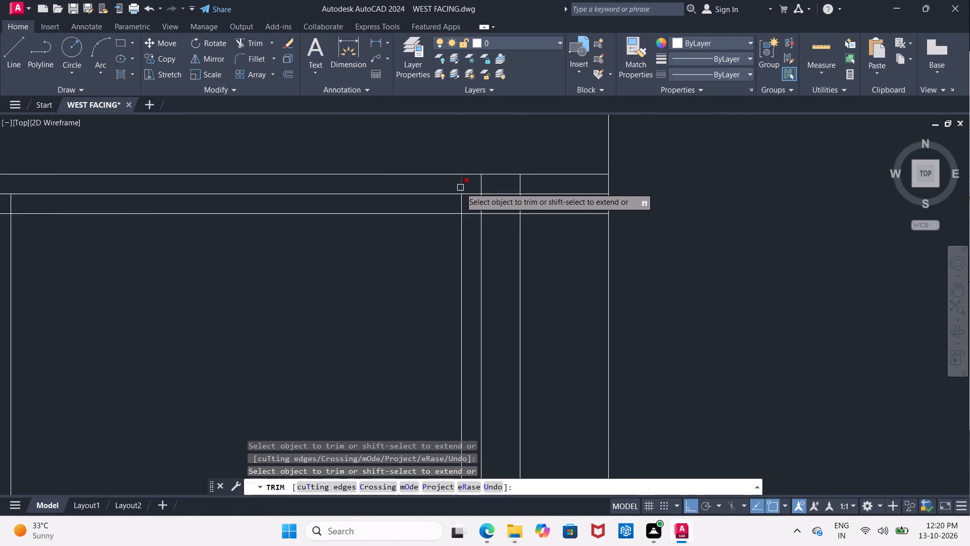
left_click(460, 188)
left_click(480, 184)
Trim the two frame head lines where they run past the opening's outermost right vertical to the elevation's outer edge.
scroll(480, 184, "down", 2)
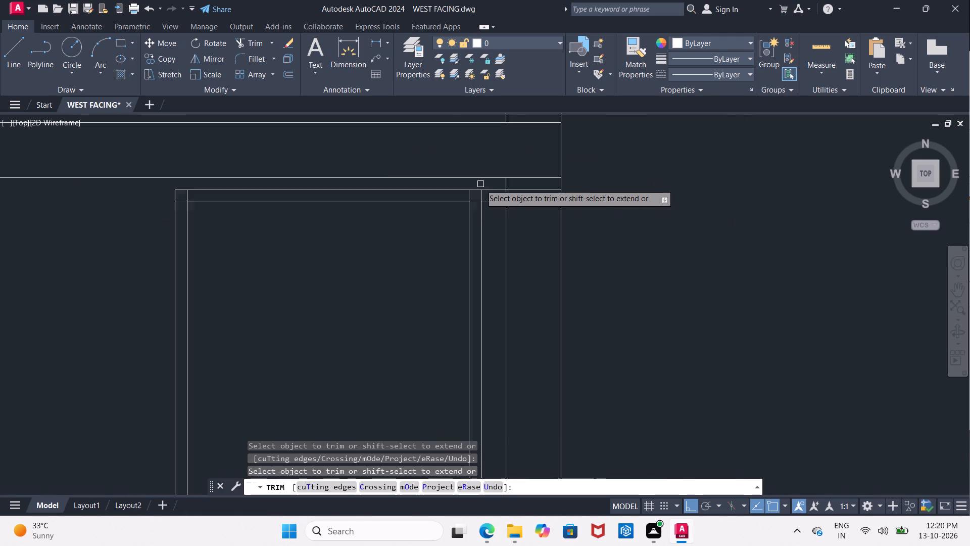
scroll(480, 184, "down", 1)
scroll(488, 189, "up", 2)
left_click(484, 184)
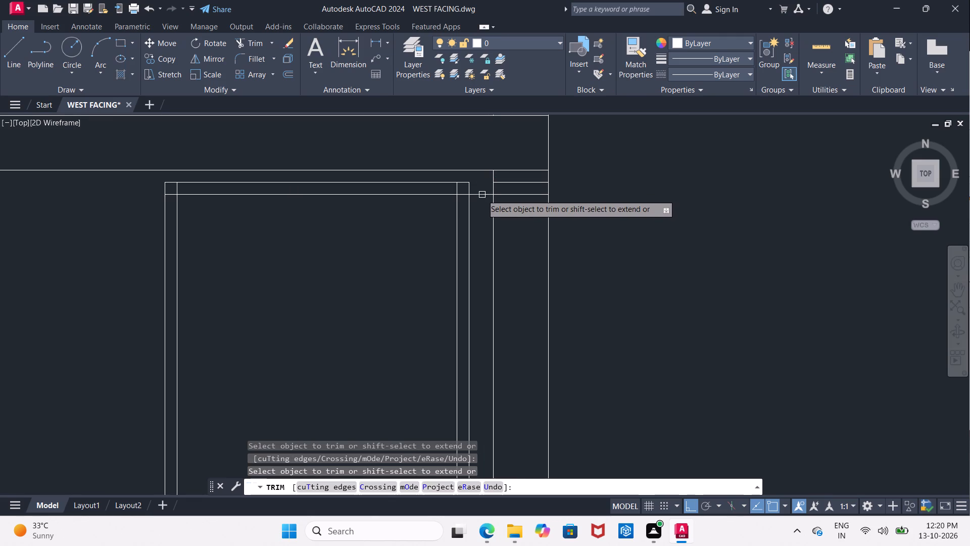
left_click(482, 195)
scroll(483, 195, "down", 2)
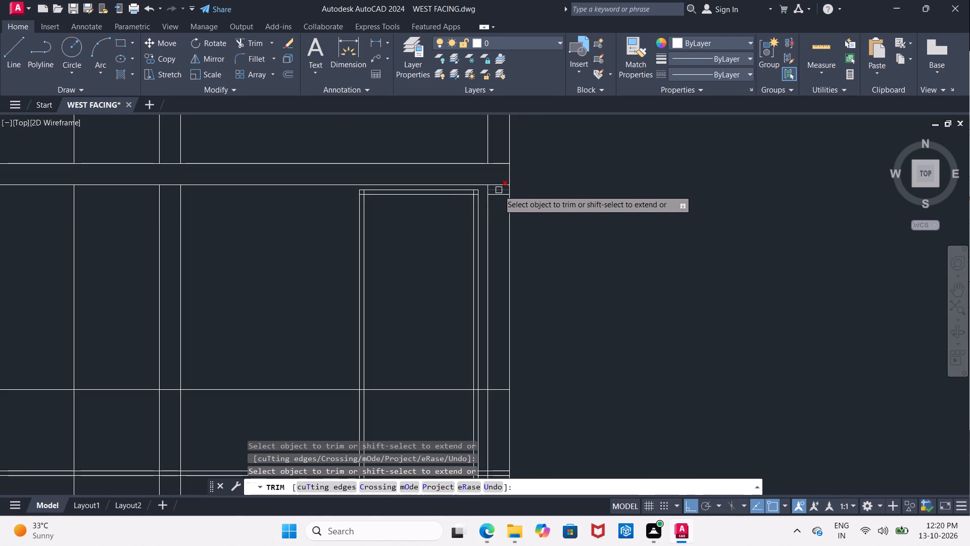
scroll(498, 193, "up", 2)
left_click(498, 188)
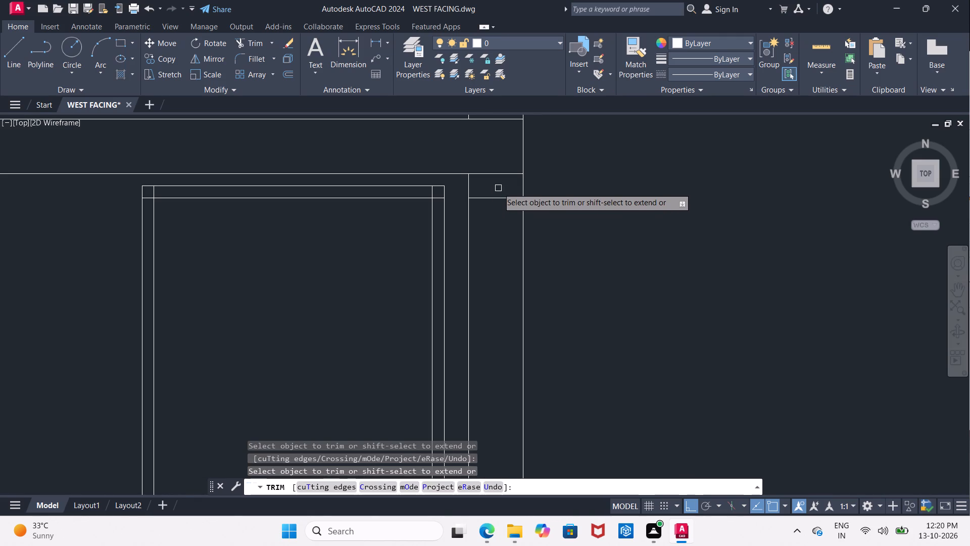
left_click(499, 197)
scroll(499, 197, "down", 3)
middle_click_drag(440, 287, 430, 275)
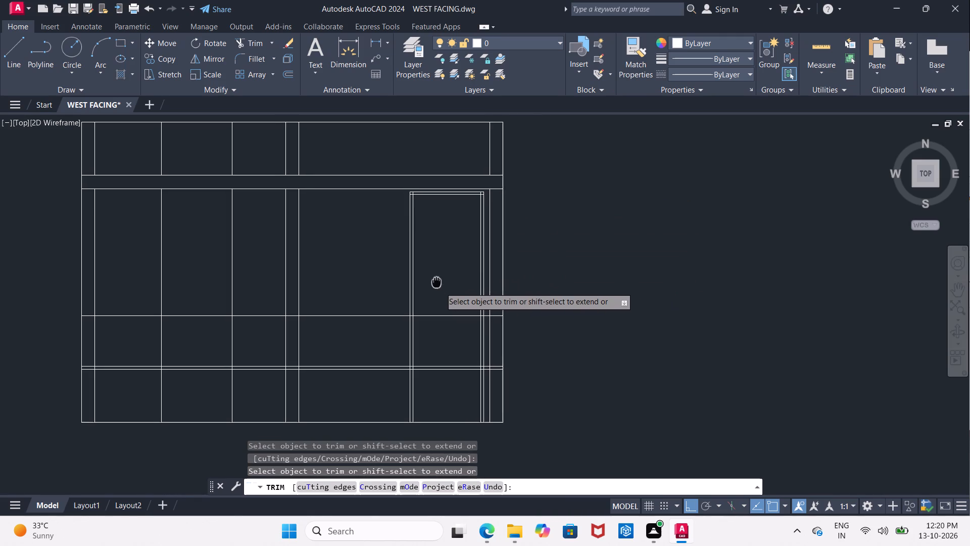
middle_click_drag(430, 275, 375, 242)
scroll(369, 261, "up", 2)
key("Escape")
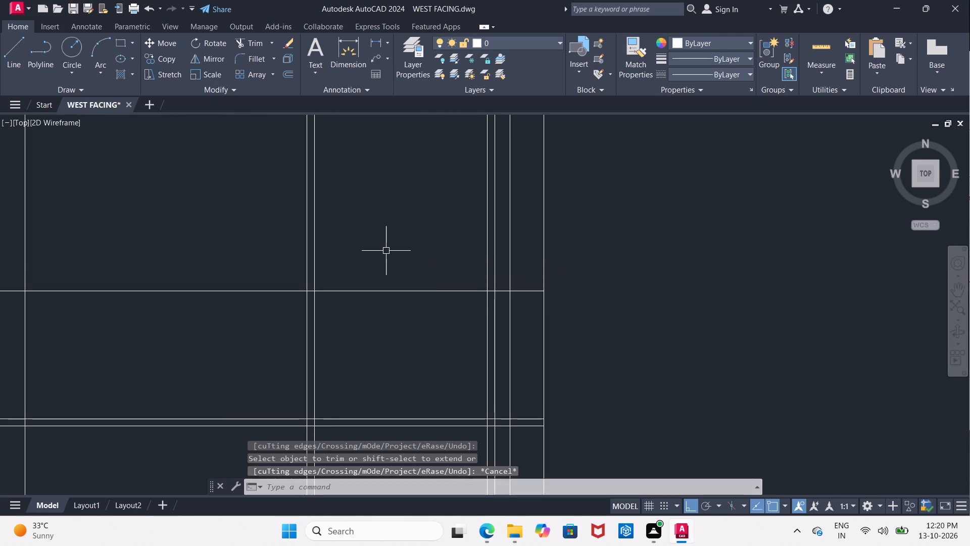
Offset the horizontal line crossing the opening above the lower slab band 2" downward to form the frame's bottom rail.
key("o")
key("Return")
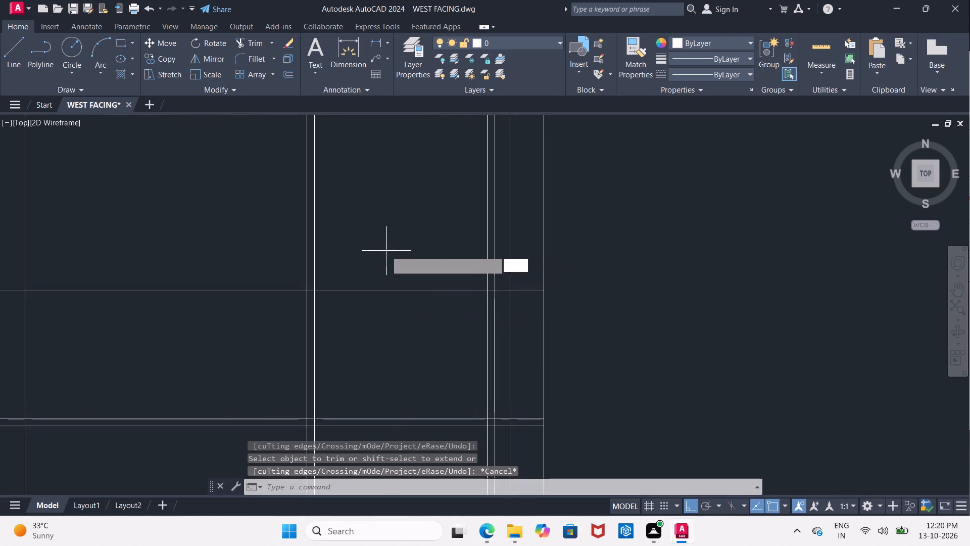
key("2")
key("shift+quotedbl")
key("Return")
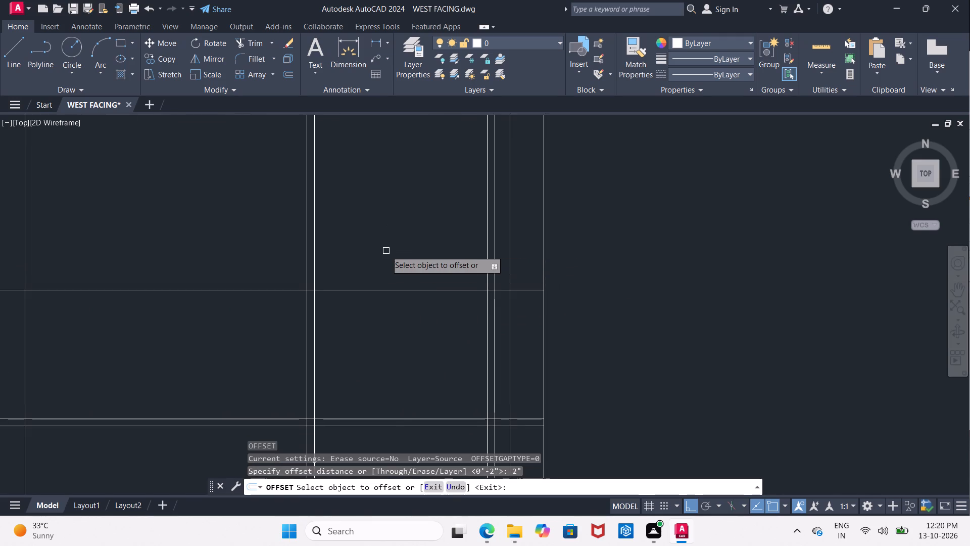
left_click(396, 320)
left_click_drag(407, 292, 408, 296)
left_click(411, 315)
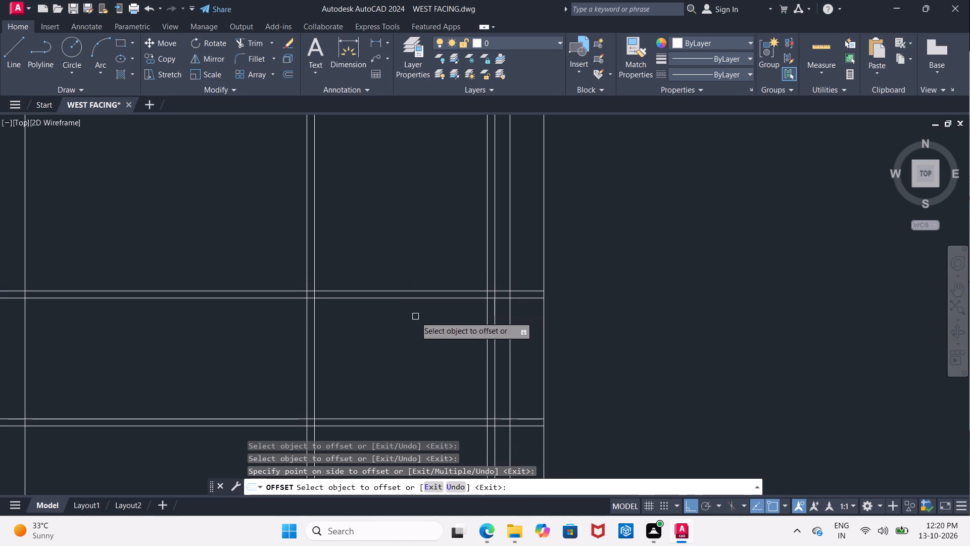
key("Escape")
Trim the two bottom rail lines left of the opening and the four frame verticals between the rail and the lower band.
type("TR")
key("Return")
key("Return")
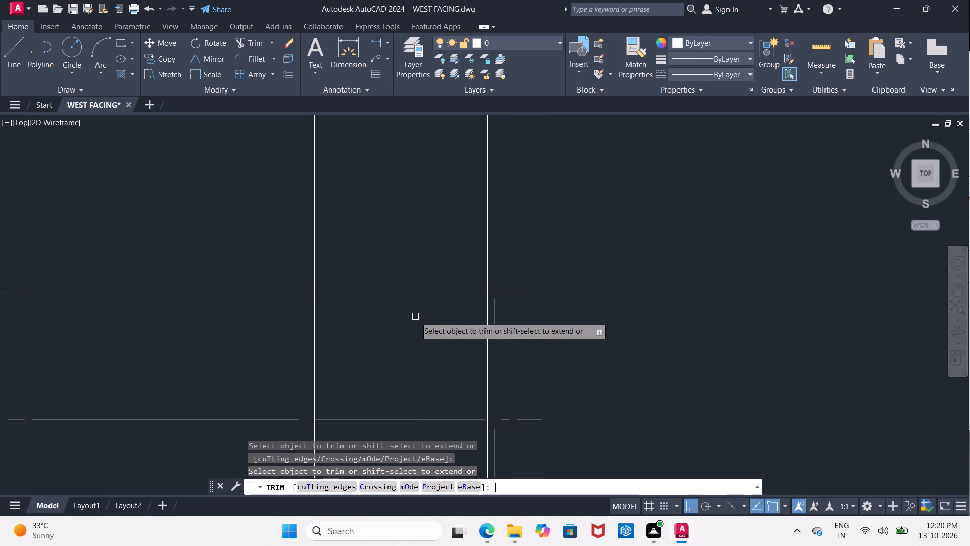
left_click_drag(282, 262, 276, 342)
left_click_drag(264, 333, 328, 344)
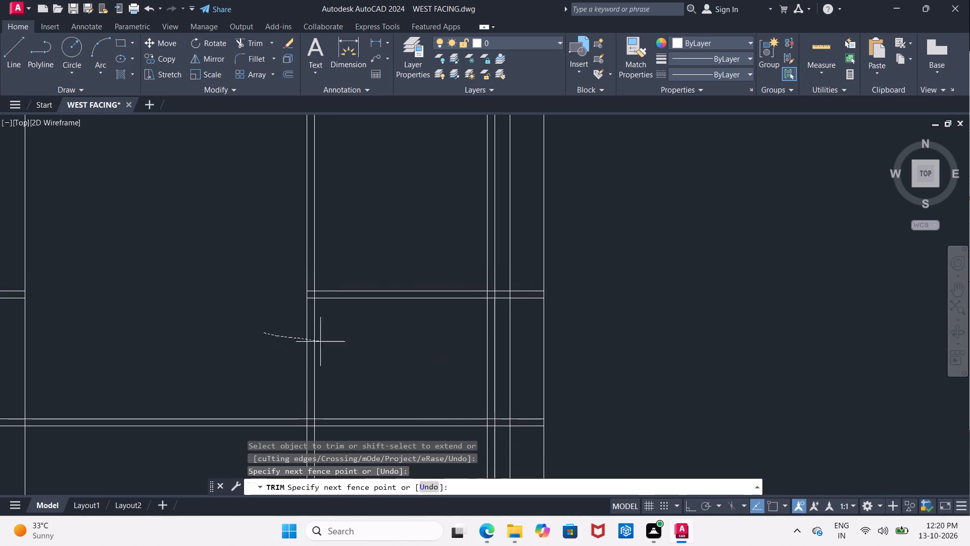
left_click_drag(328, 344, 381, 375)
left_click_drag(433, 368, 498, 331)
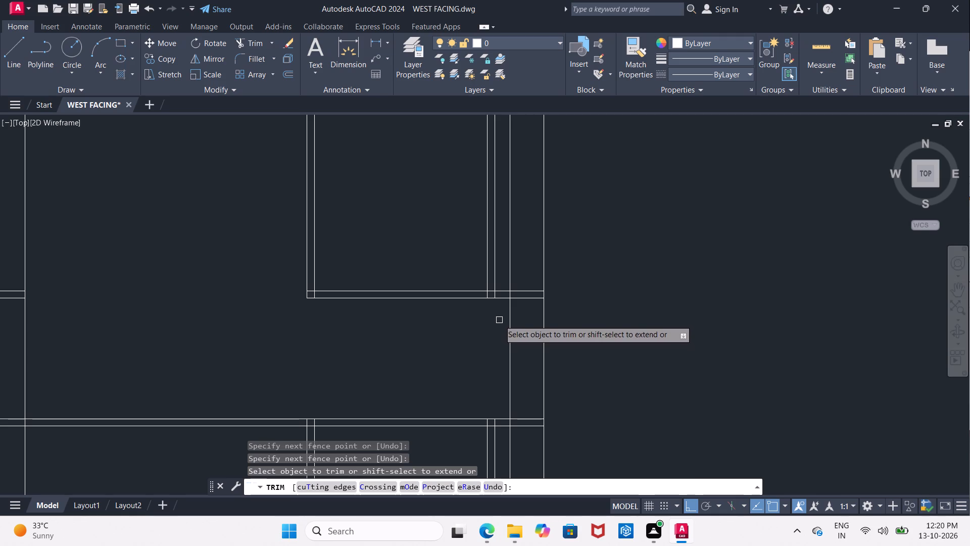
Trim the two bottom rail lines where they extend right past the opening's outermost vertical to the elevation's outer edge.
middle_click_drag(498, 321, 411, 332)
scroll(439, 322, "up", 1)
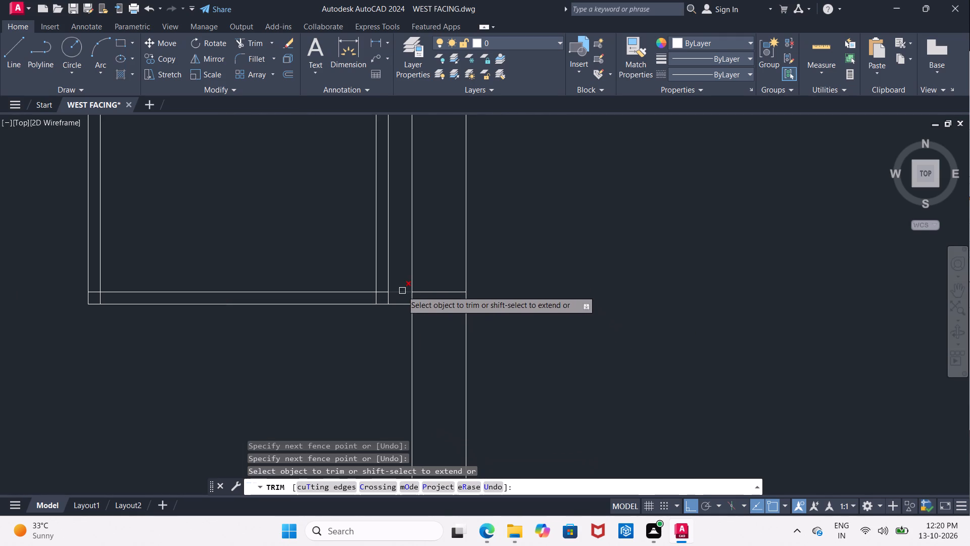
left_click(401, 301)
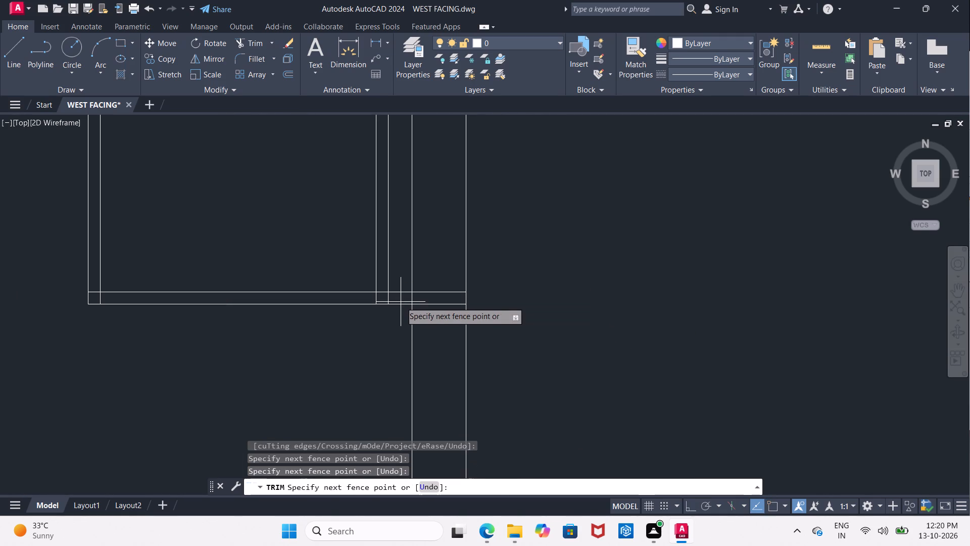
left_click(401, 308)
left_click_drag(401, 279, 397, 311)
left_click_drag(436, 285, 432, 347)
Trim the overlapping inner frame lines at the opening's bottom right and bottom left corners.
scroll(374, 293, "up", 3)
left_click(385, 288)
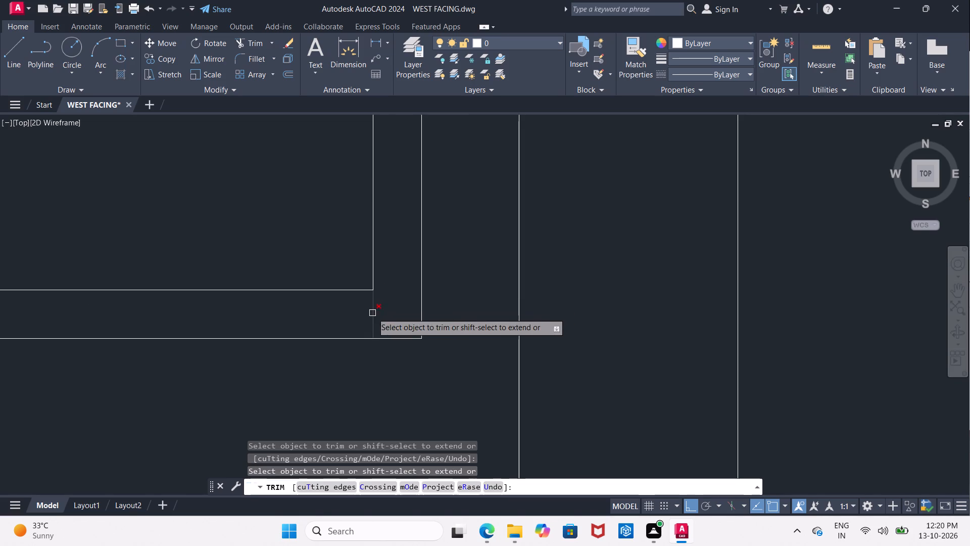
left_click(372, 313)
scroll(374, 313, "down", 3)
scroll(91, 307, "up", 2)
left_click(103, 308)
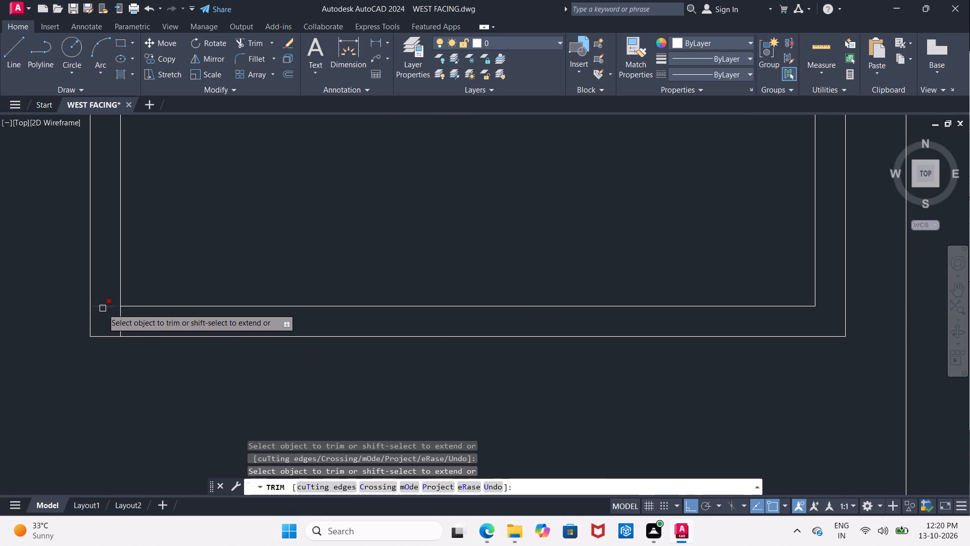
left_click(121, 328)
Trim the overlapping inner frame lines at the opening's top left and top right corners.
scroll(134, 325, "down", 6)
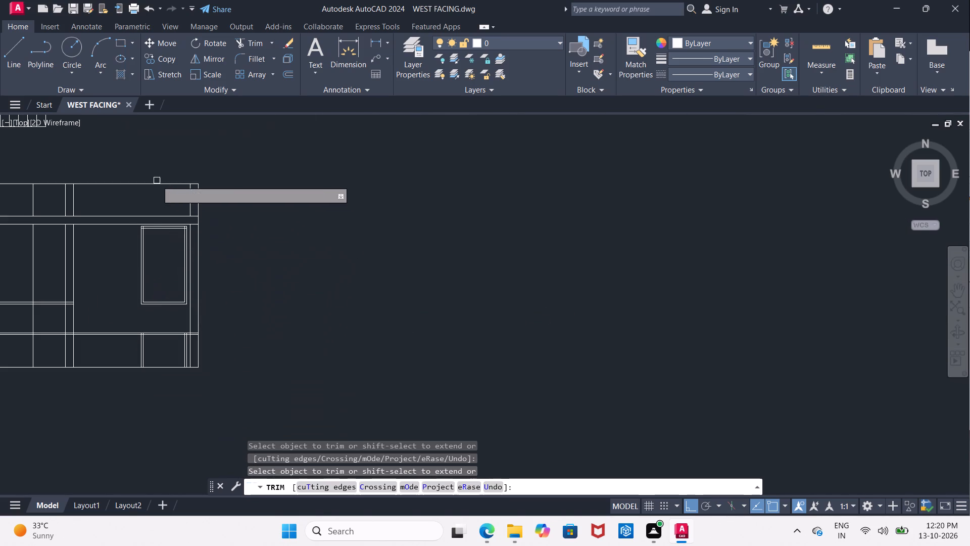
scroll(146, 236, "up", 6)
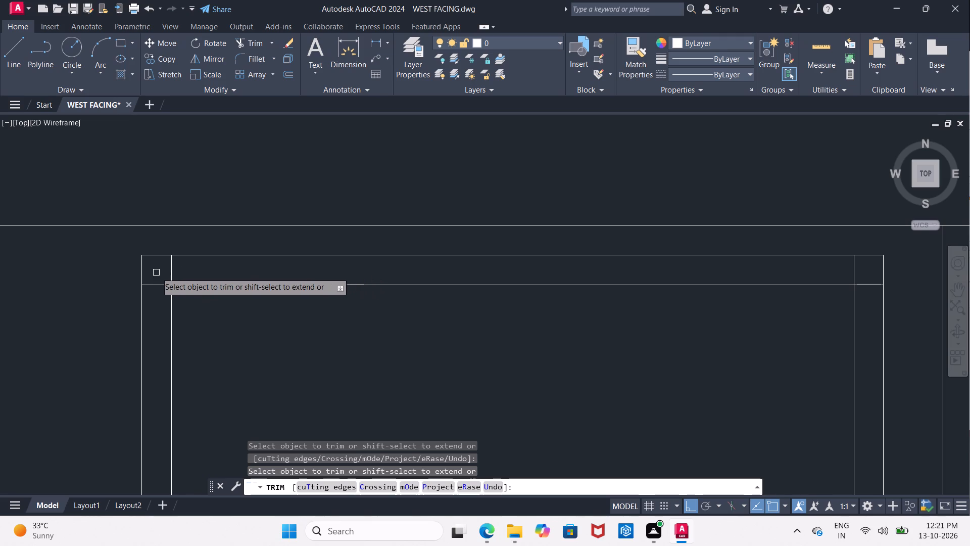
left_click_drag(155, 269, 227, 275)
left_click_drag(166, 268, 150, 312)
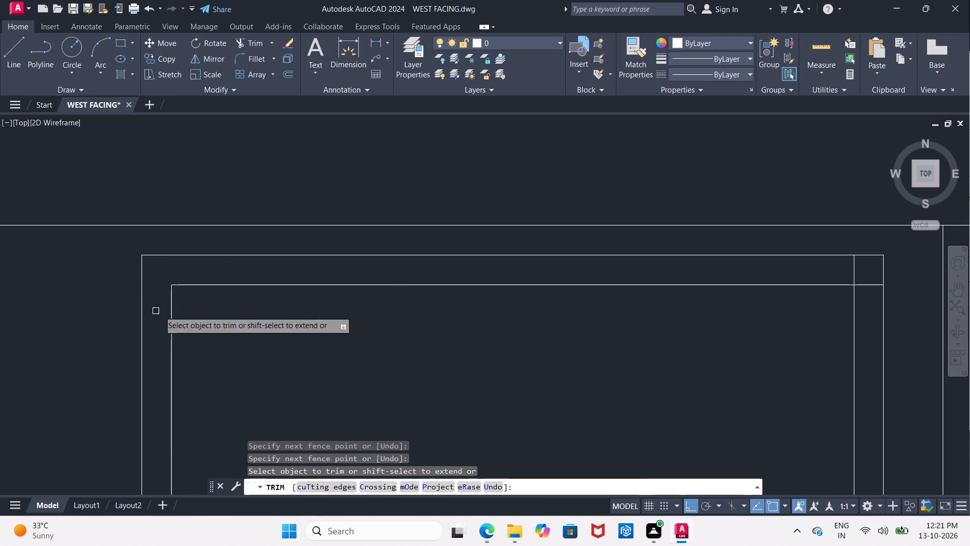
scroll(248, 313, "down", 2)
middle_click_drag(241, 301, 46, 258)
scroll(338, 276, "up", 2)
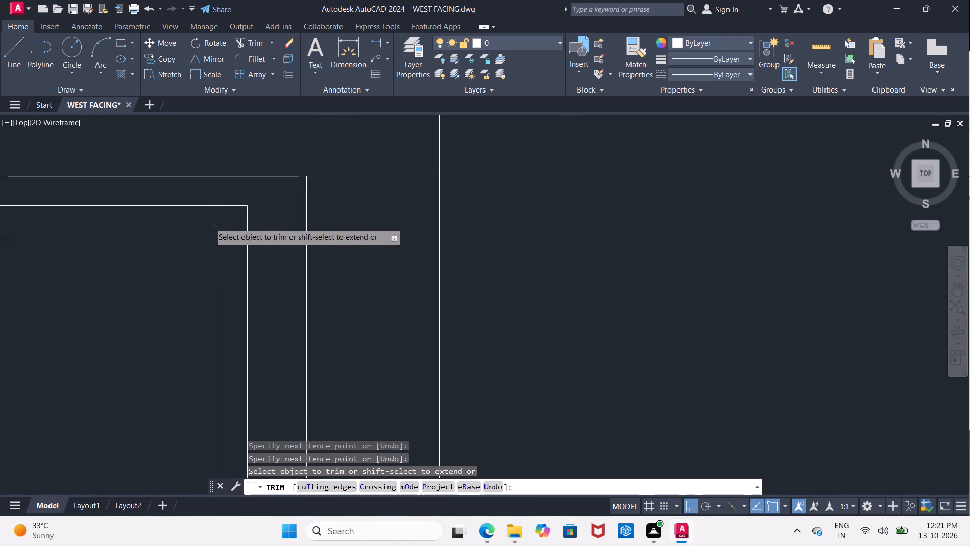
left_click_drag(192, 221, 233, 247)
scroll(231, 245, "down", 4)
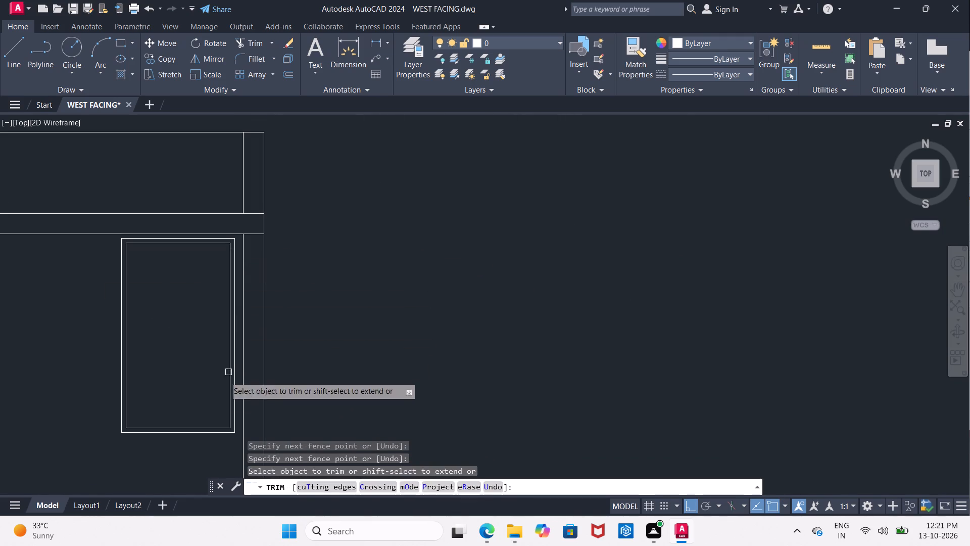
middle_click_drag(197, 388, 264, 346)
scroll(264, 345, "down", 2)
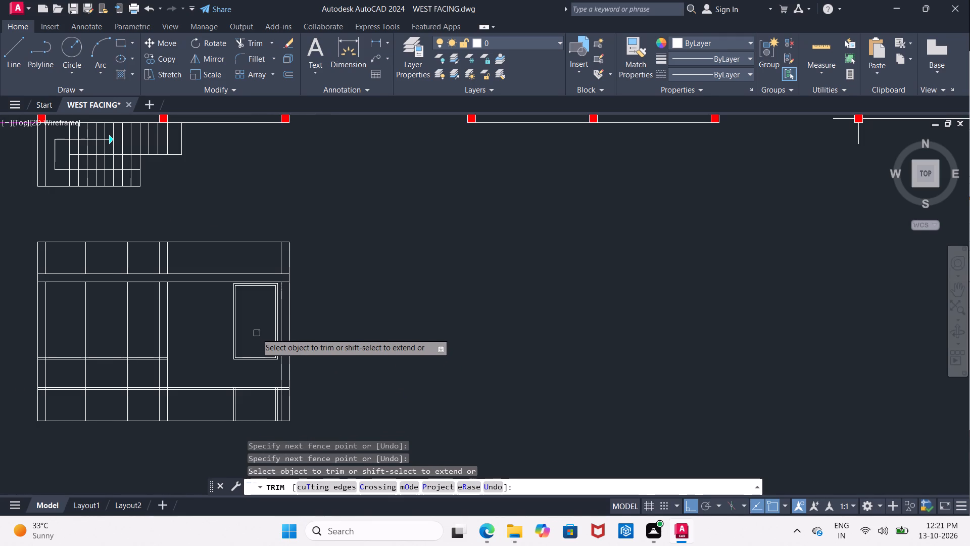
scroll(259, 300, "up", 2)
scroll(228, 240, "up", 3)
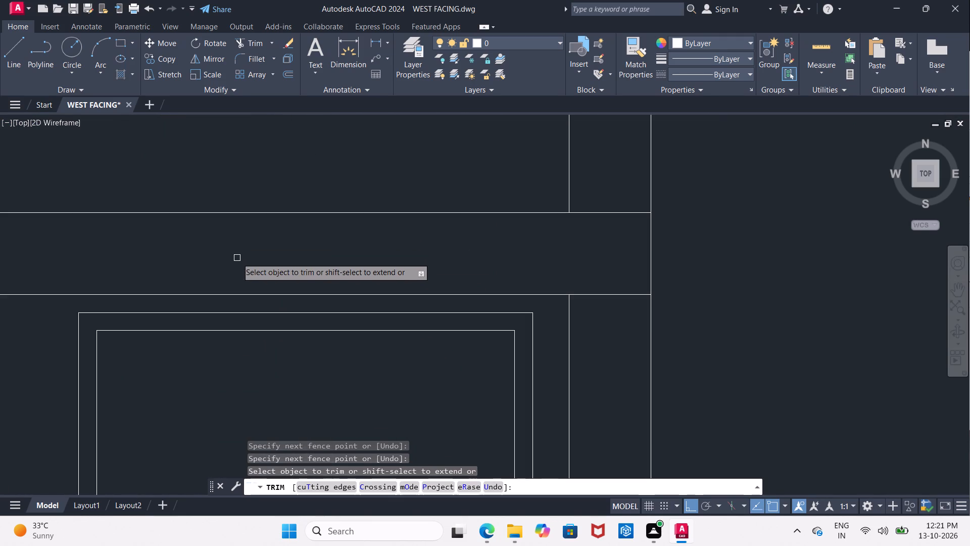
middle_click_drag(237, 258, 230, 226)
key("Escape")
Erase the outer frame's top horizontal line just below the 9" band.
left_click(236, 280)
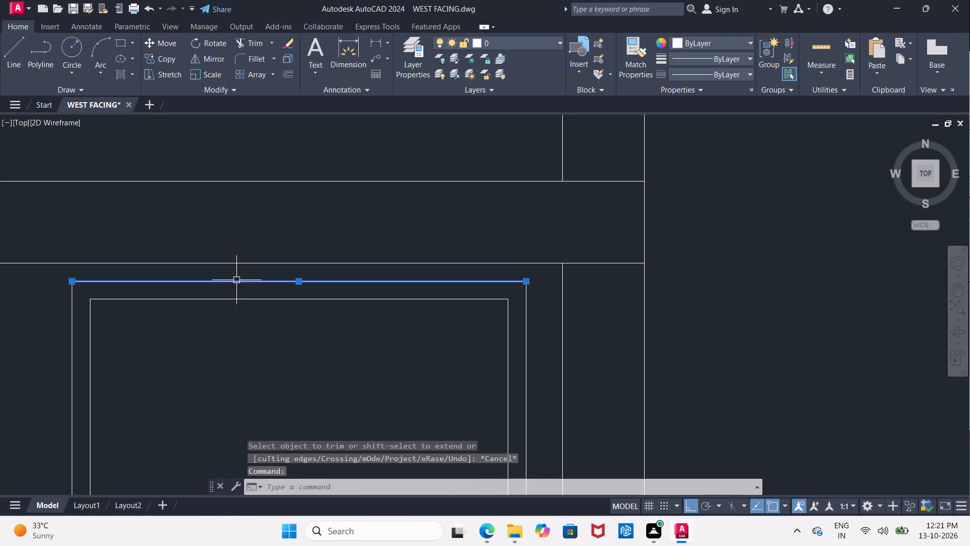
key("Delete")
Extend the outer frame's two vertical lines up to the lower line of the 9" band.
key("e")
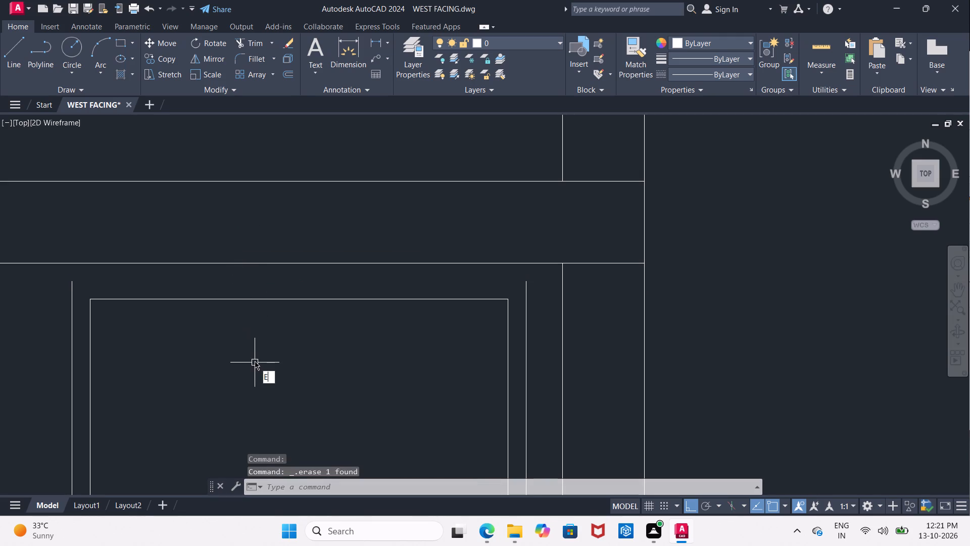
key("x")
left_click(284, 389)
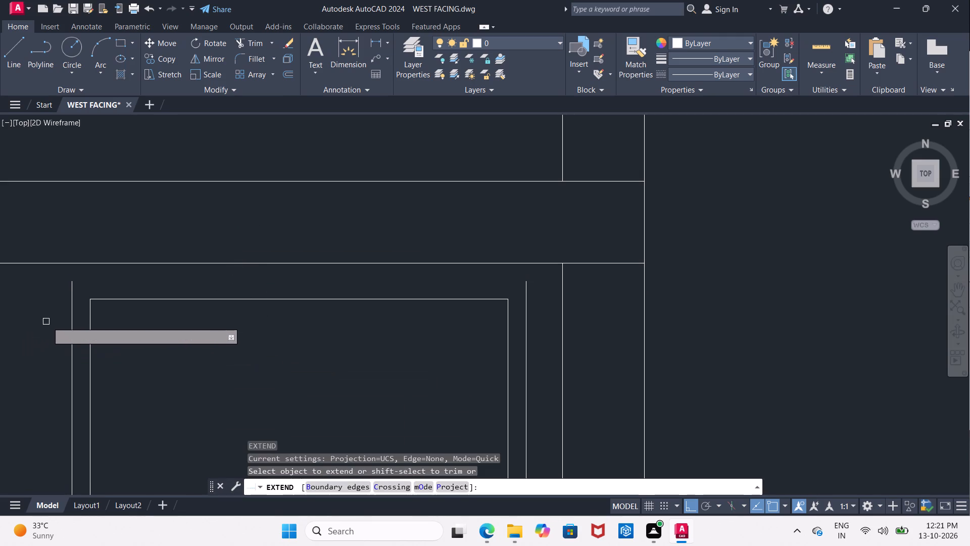
left_click(525, 294)
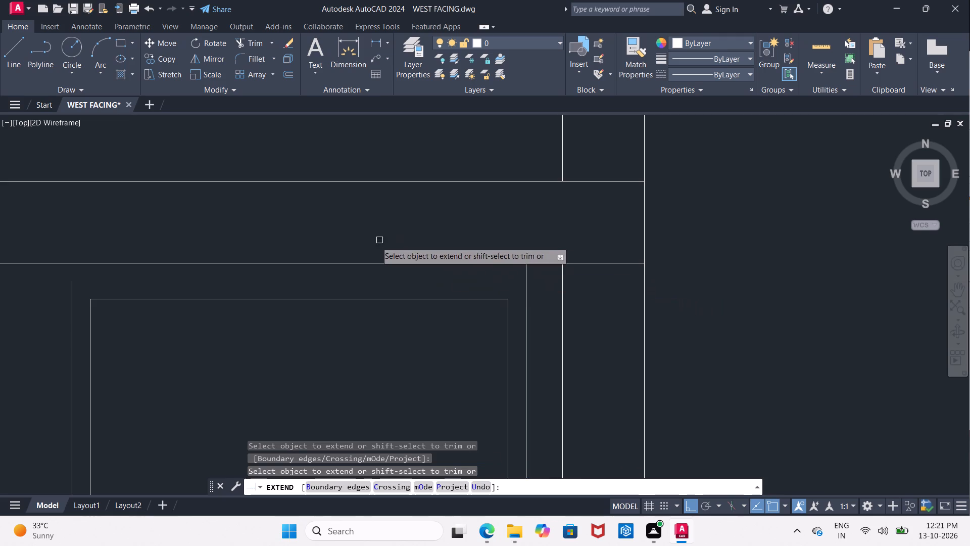
left_click(69, 297)
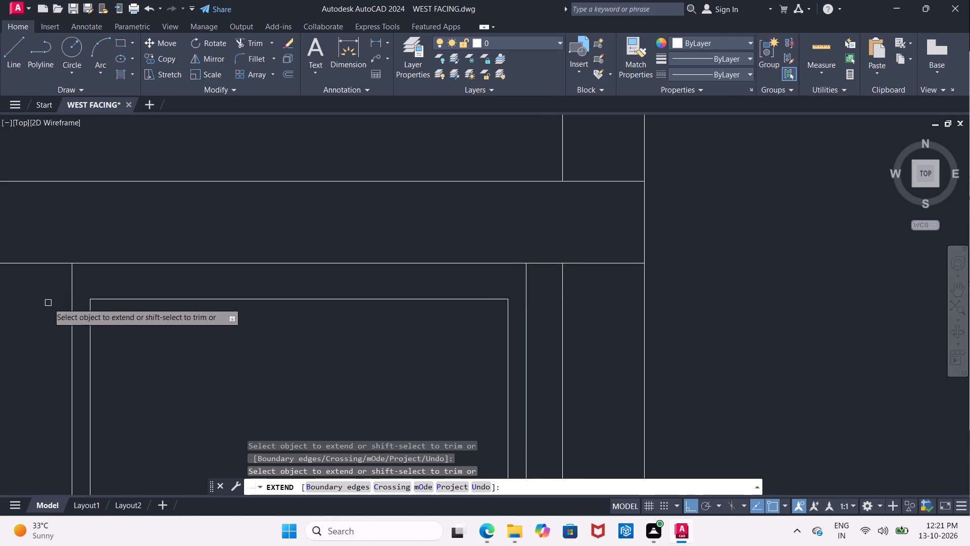
key("Escape")
Trim the 9" band's lower line between the middle column's right vertical and the opening's outer left frame line.
key("t")
key("r")
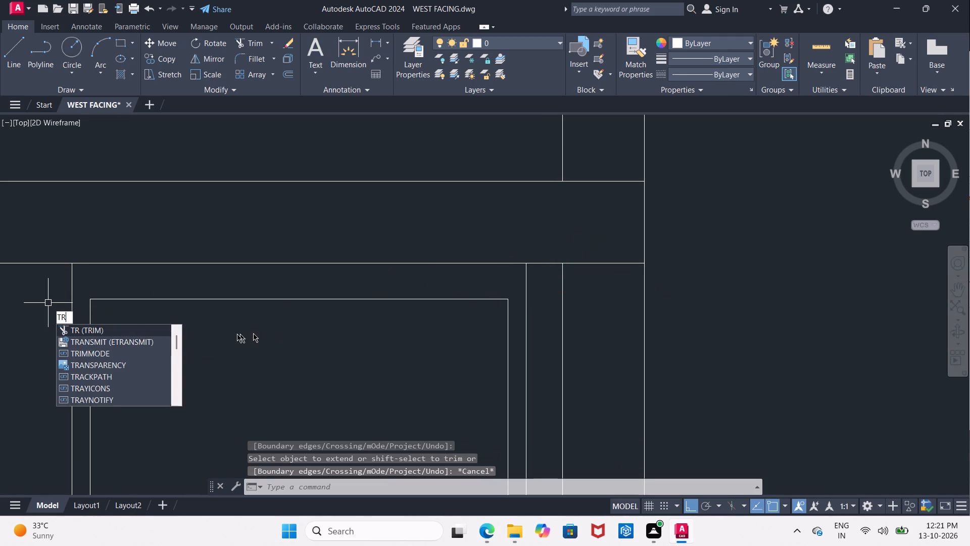
left_click(164, 334)
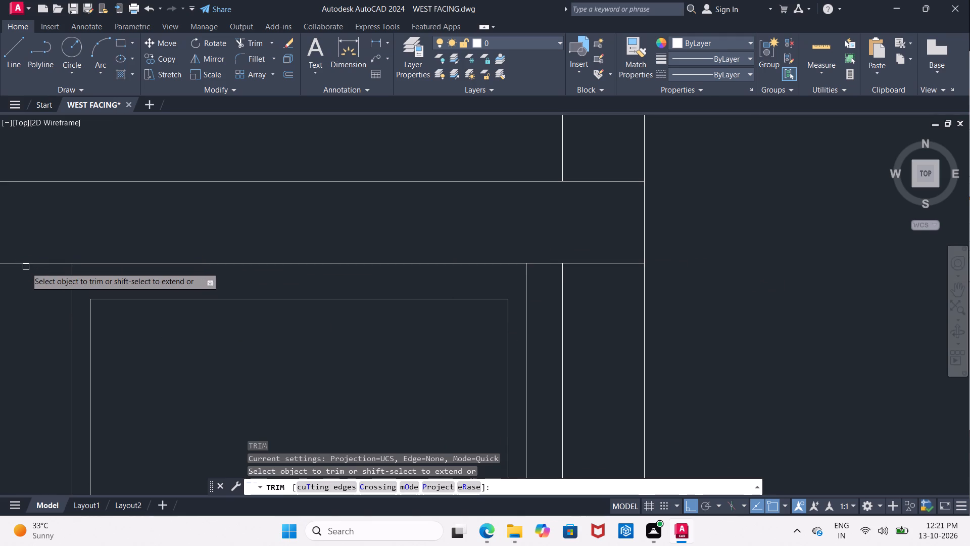
scroll(29, 265, "down", 5)
middle_click_drag(38, 264, 320, 245)
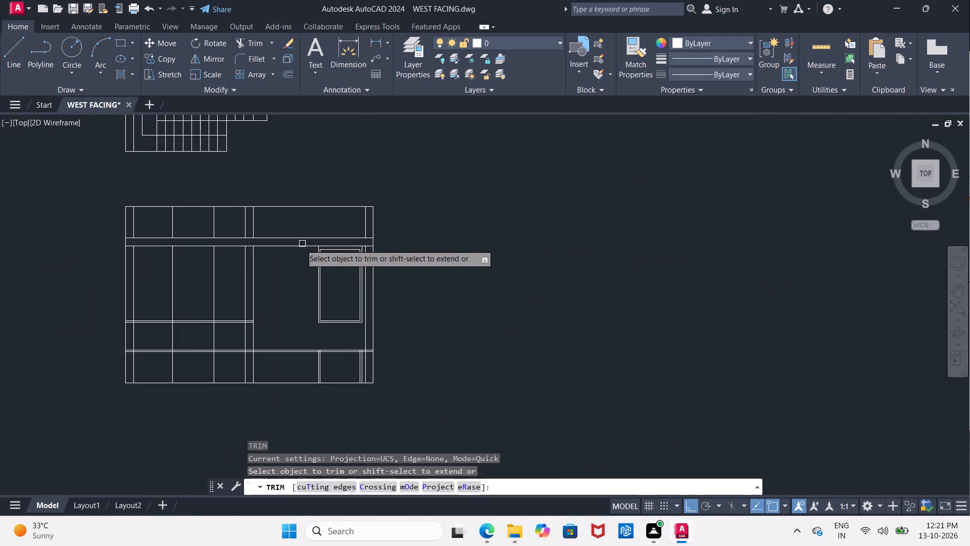
left_click(292, 245)
scroll(277, 253, "up", 2)
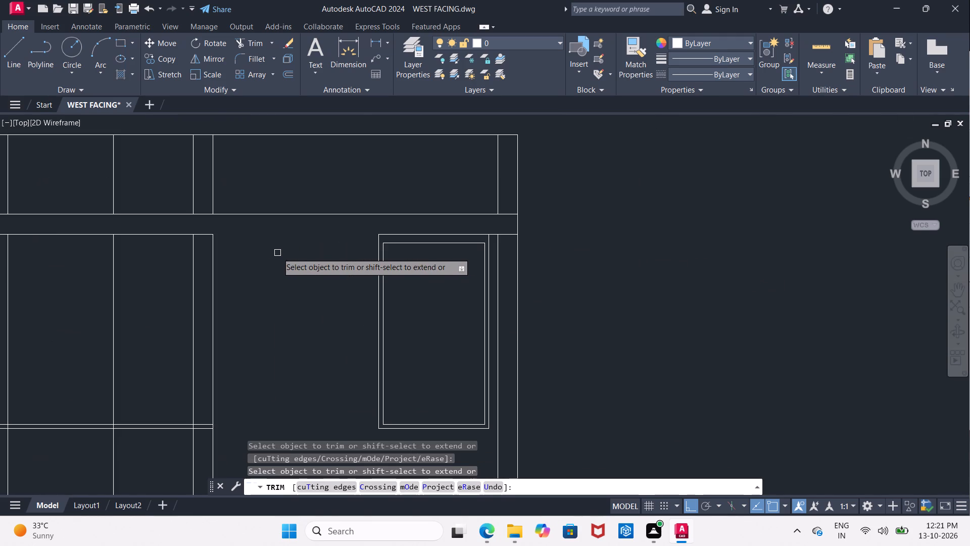
key("Escape")
Extend the middle column's two verticals from below the 9" band up to the band's upper line.
type("EX")
left_click(302, 280)
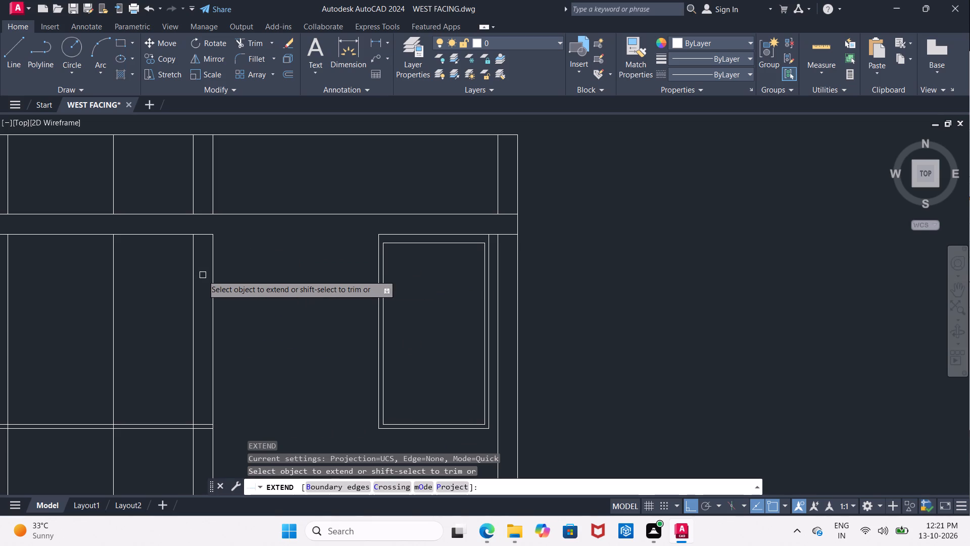
left_click(195, 269)
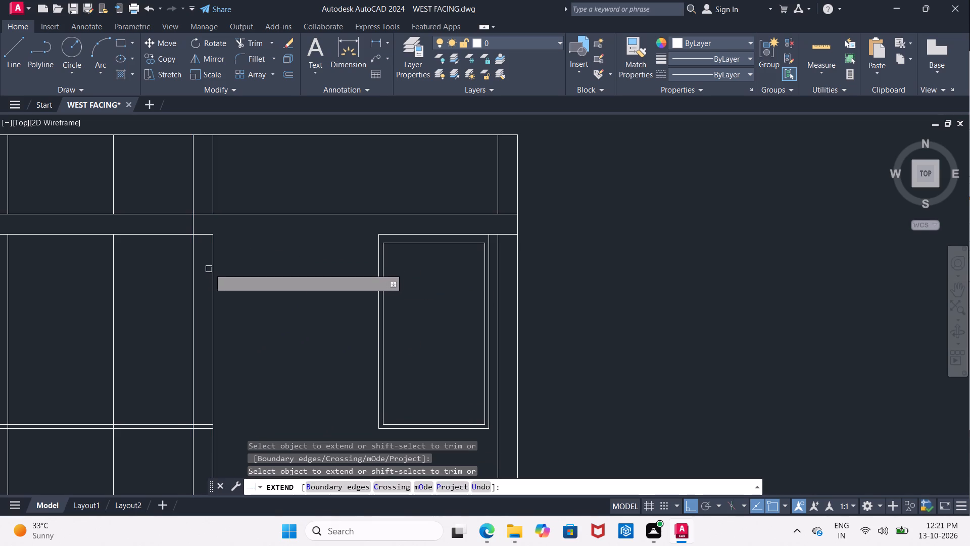
left_click(215, 263)
key("Escape")
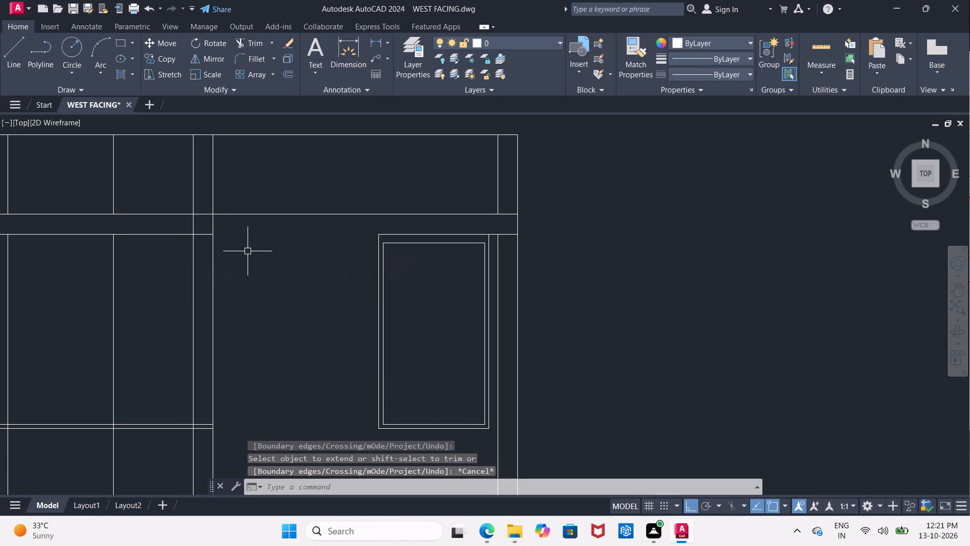
Trim the 9" band's lower line inside the middle column and between the opening's outer frame and the right column.
key("t")
key("r")
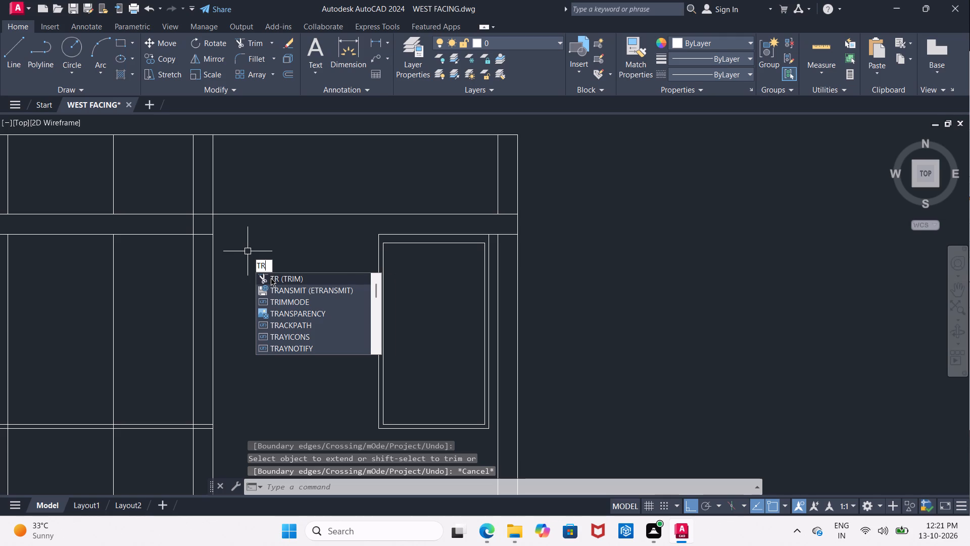
left_click(279, 277)
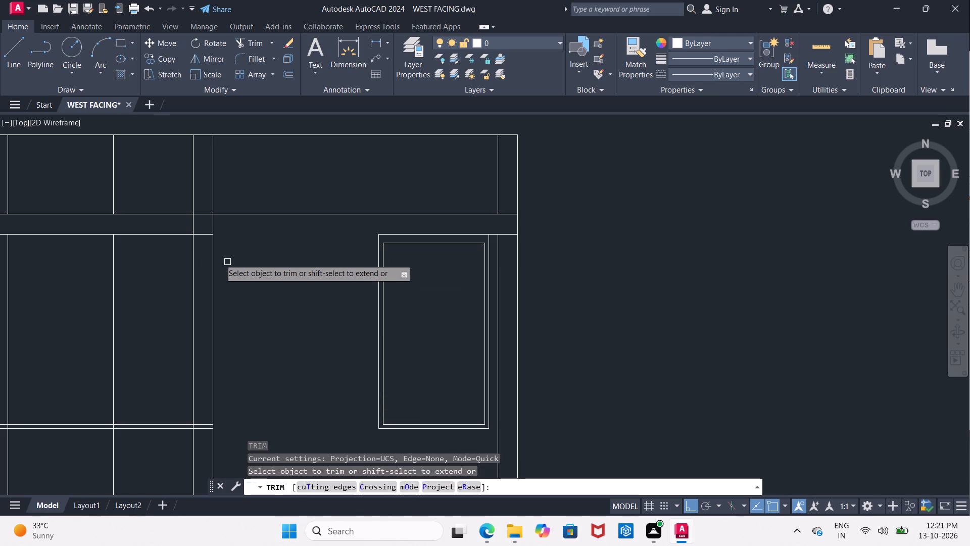
left_click(199, 235)
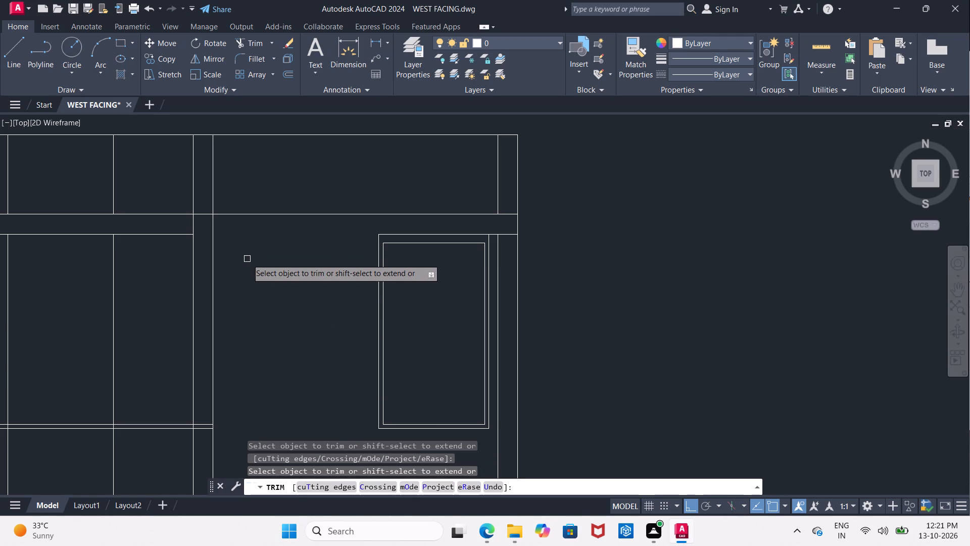
middle_click_drag(263, 261, 209, 197)
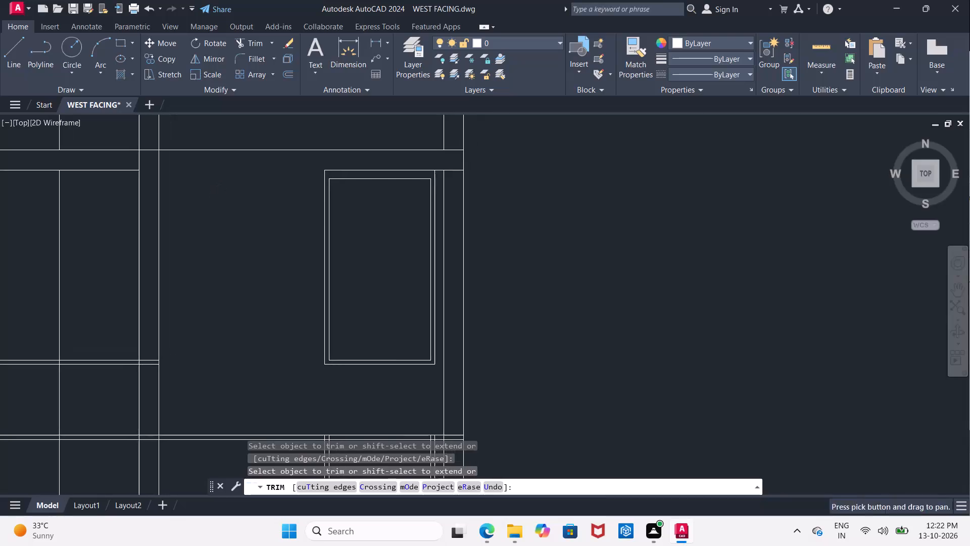
middle_click_drag(216, 198, 132, 198)
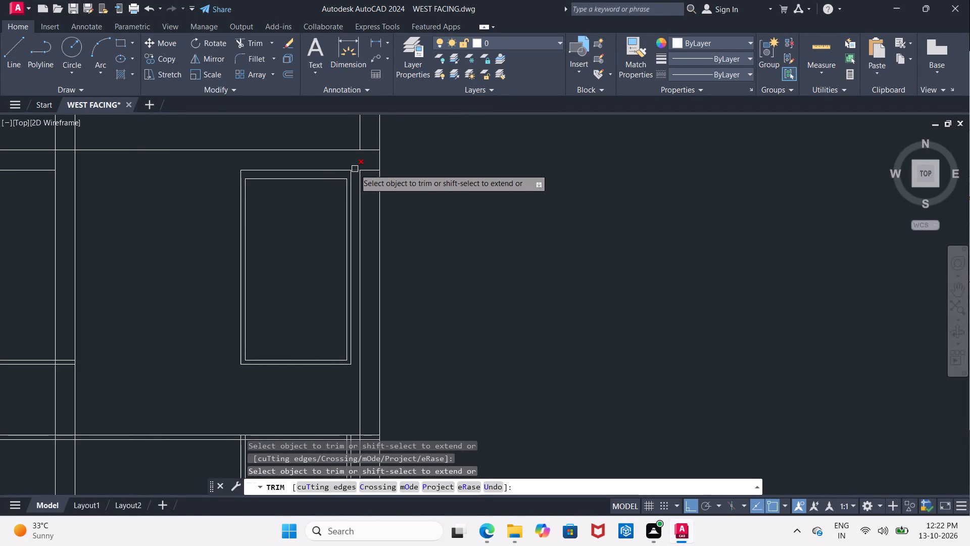
scroll(357, 170, "up", 3)
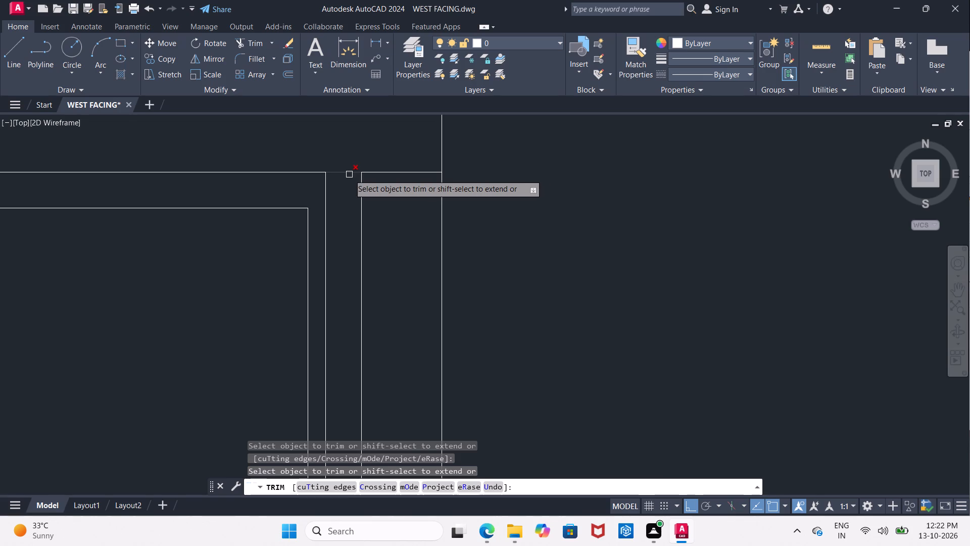
left_click(349, 174)
scroll(349, 174, "down", 3)
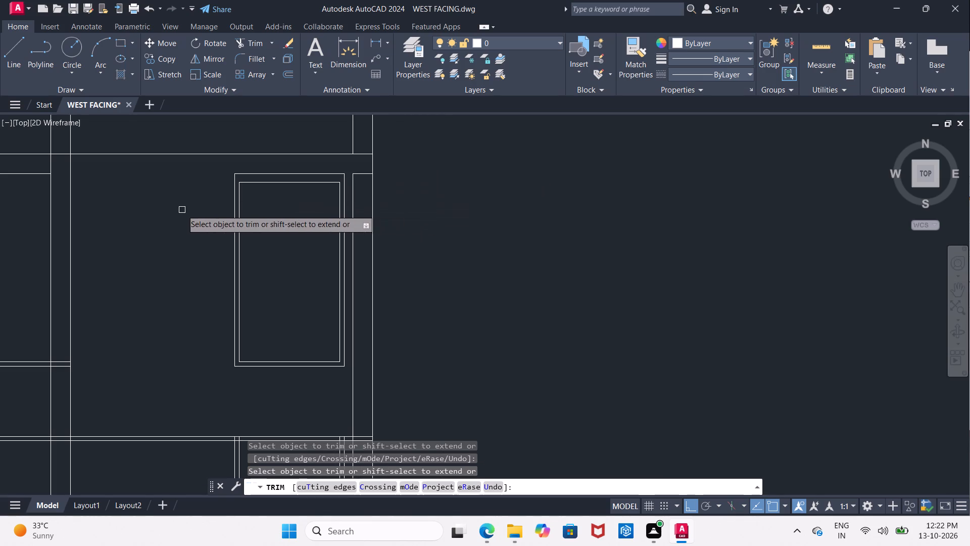
middle_click_drag(182, 209, 204, 177)
scroll(204, 177, "down", 2)
scroll(204, 176, "up", 1)
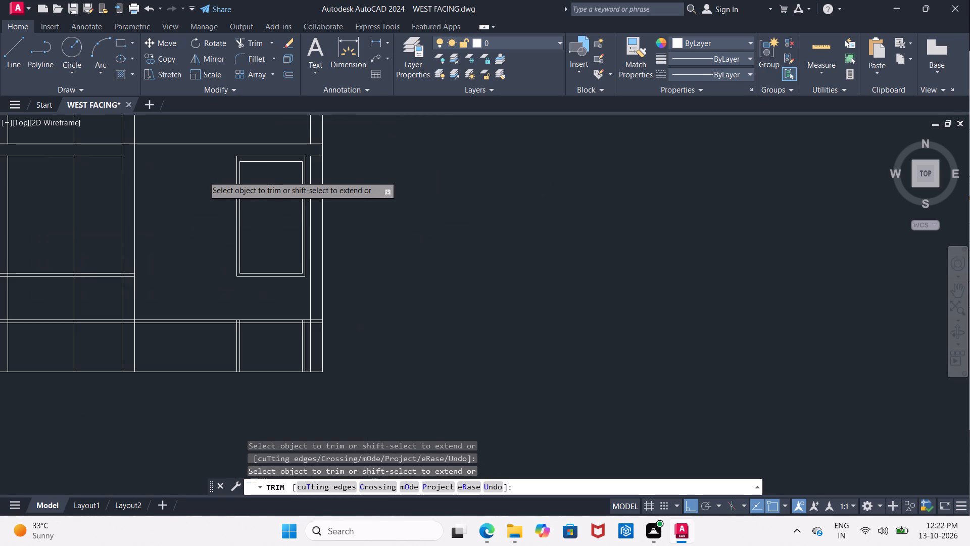
key("Escape")
Extend the right column's inner vertical up to the 9" band's upper line.
type("EX")
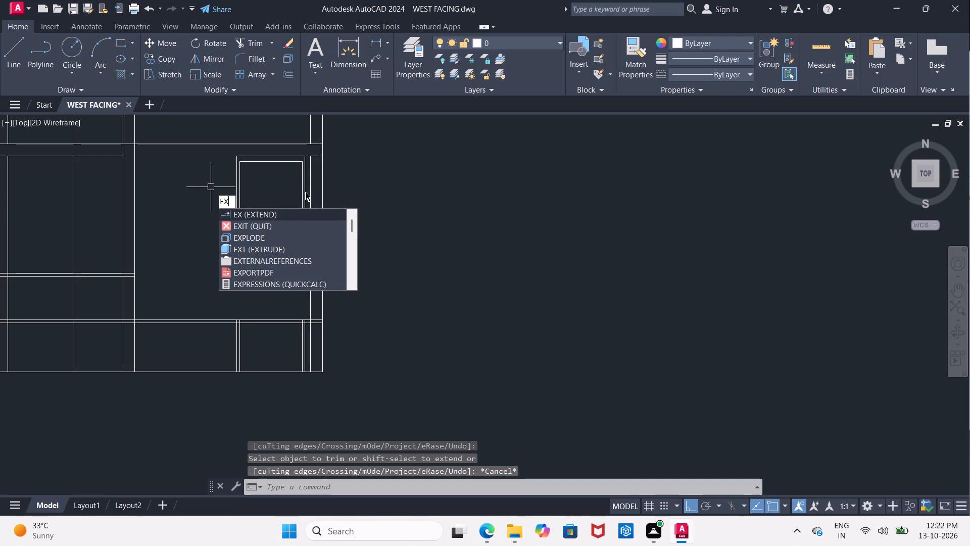
left_click(285, 213)
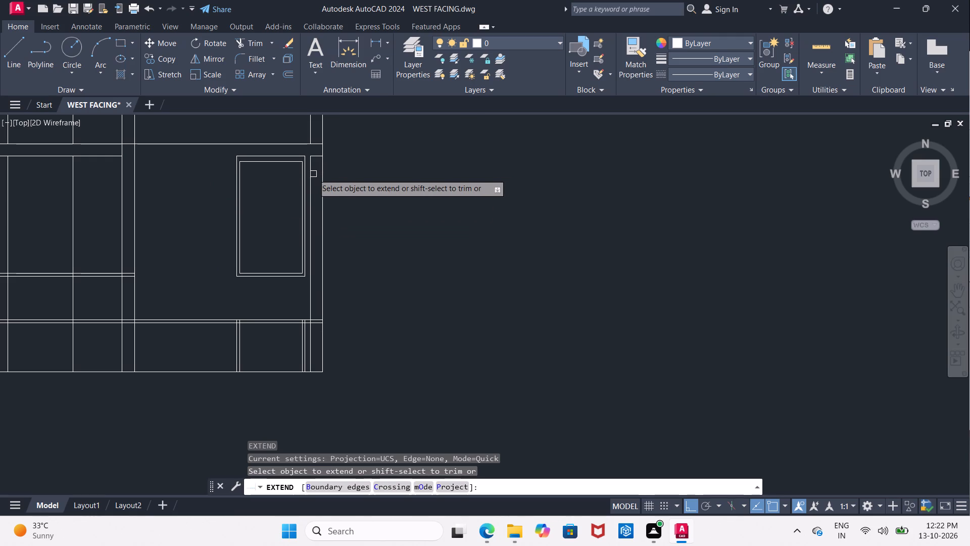
left_click(308, 176)
middle_click_drag(339, 177, 361, 133)
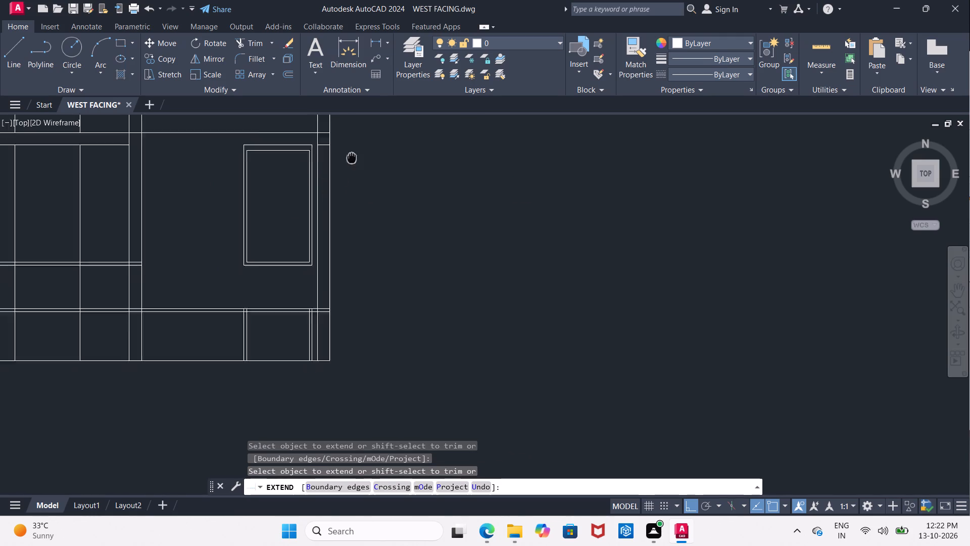
middle_click_drag(361, 133, 364, 116)
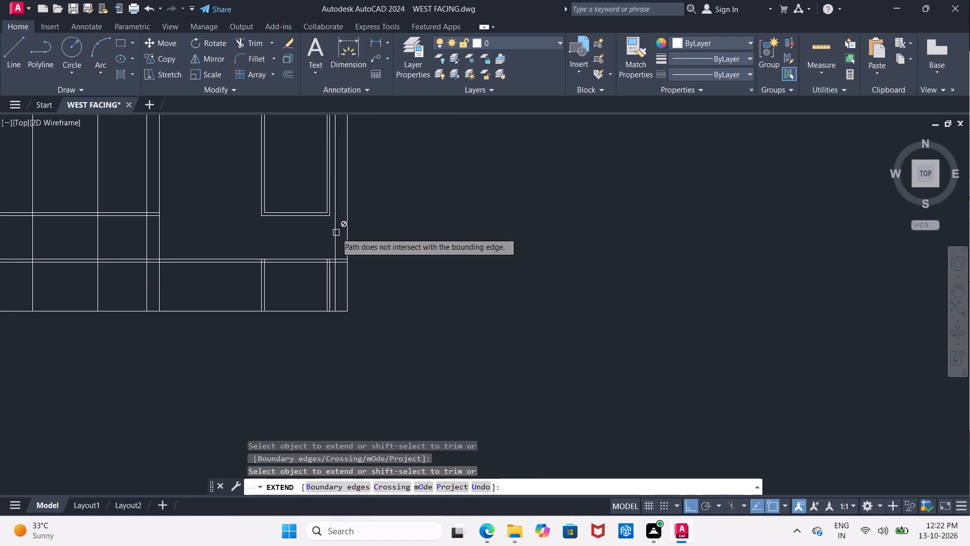
scroll(336, 226, "up", 1)
scroll(338, 229, "down", 2)
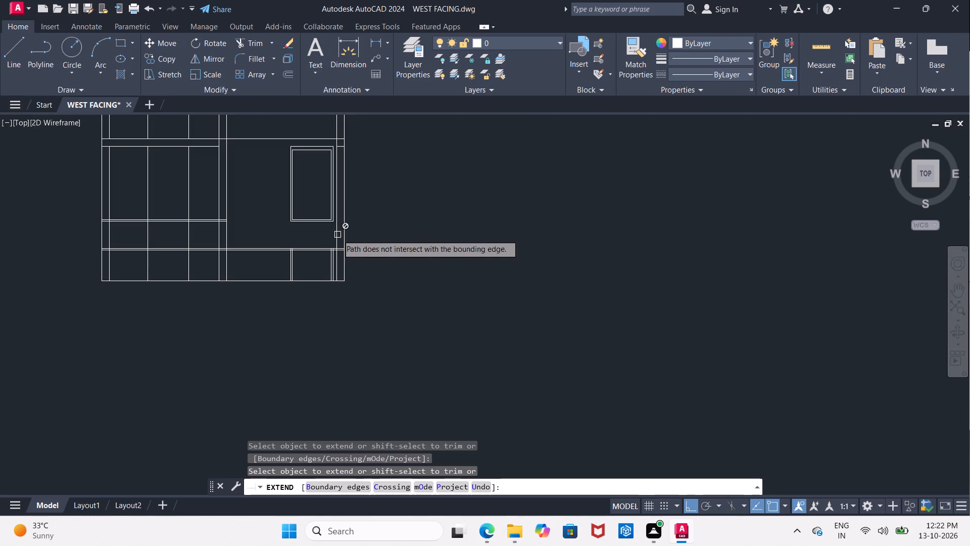
scroll(328, 234, "up", 2)
middle_click_drag(328, 234, 314, 226)
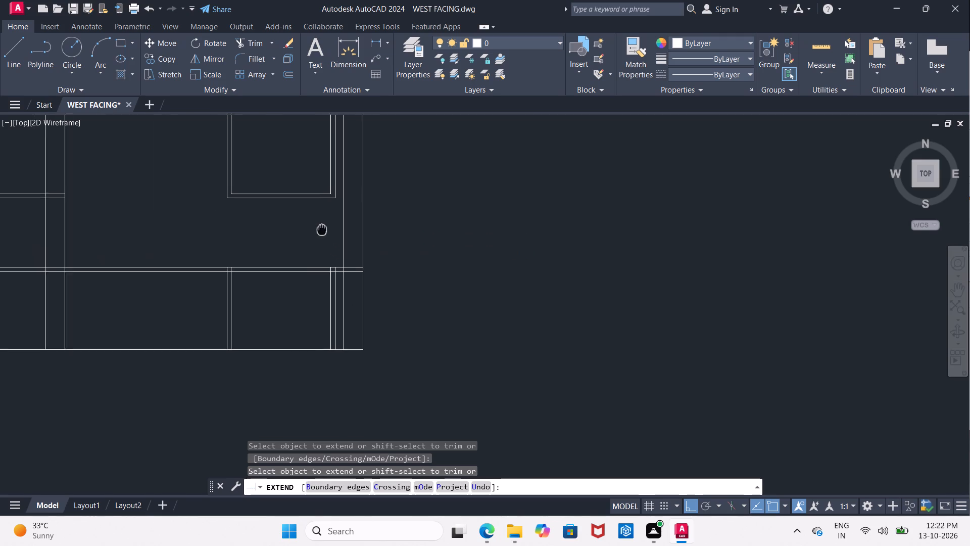
middle_click_drag(314, 226, 285, 224)
key("Escape")
Extend the outer frame's bottom line beneath the opening to the right column's inner vertical.
middle_click_drag(227, 228, 231, 231)
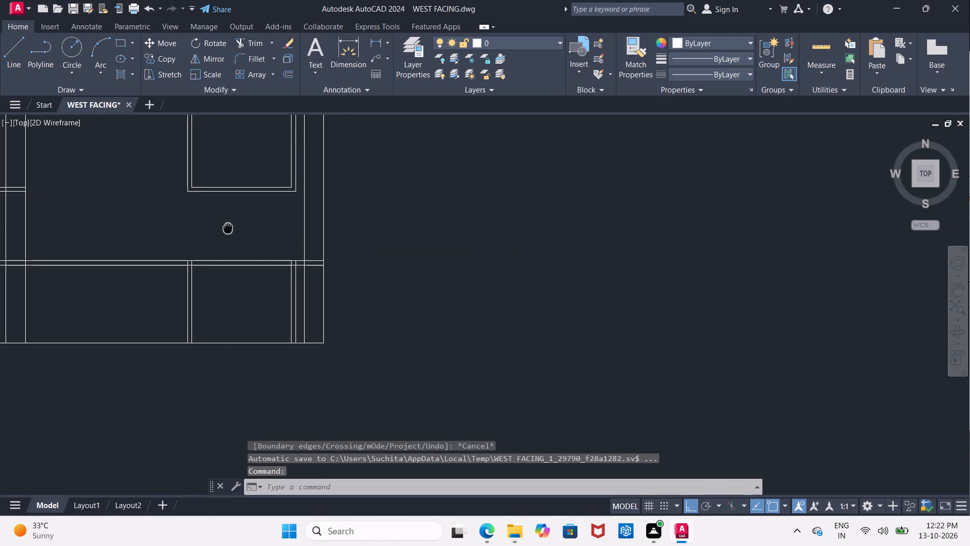
middle_click_drag(231, 231, 288, 286)
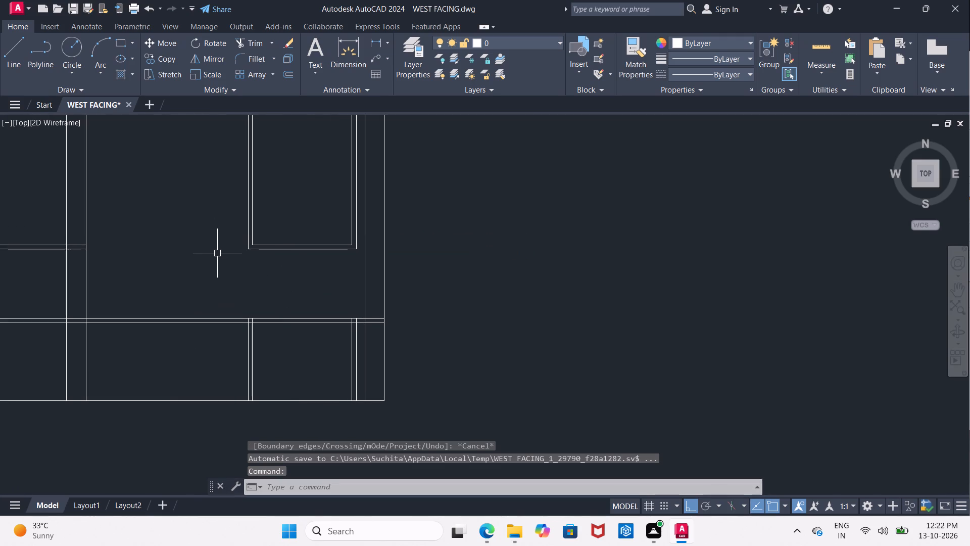
type("EX")
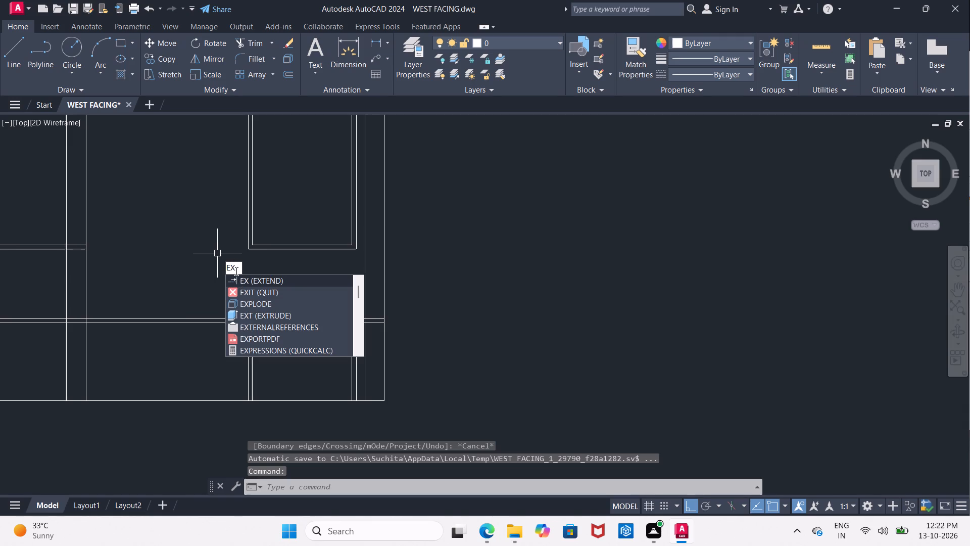
left_click(250, 278)
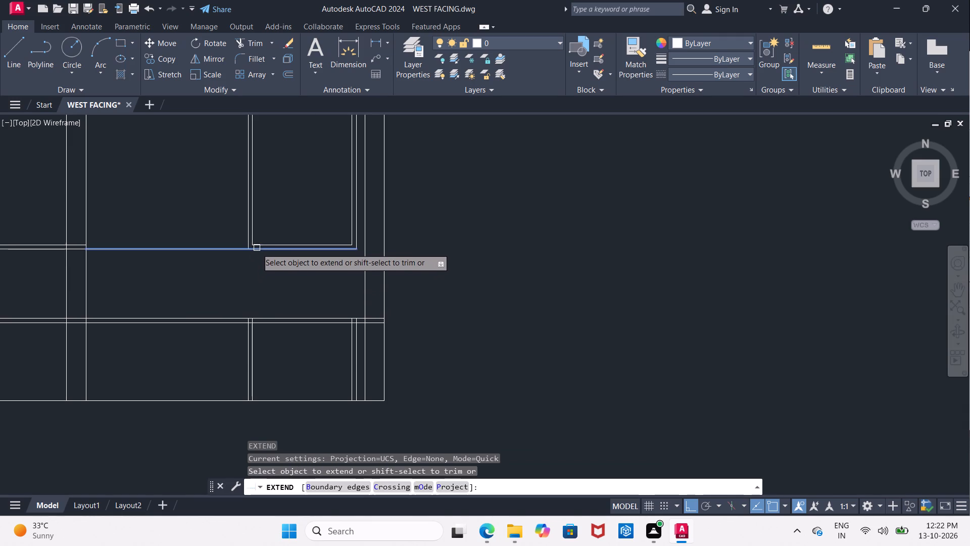
left_click(256, 251)
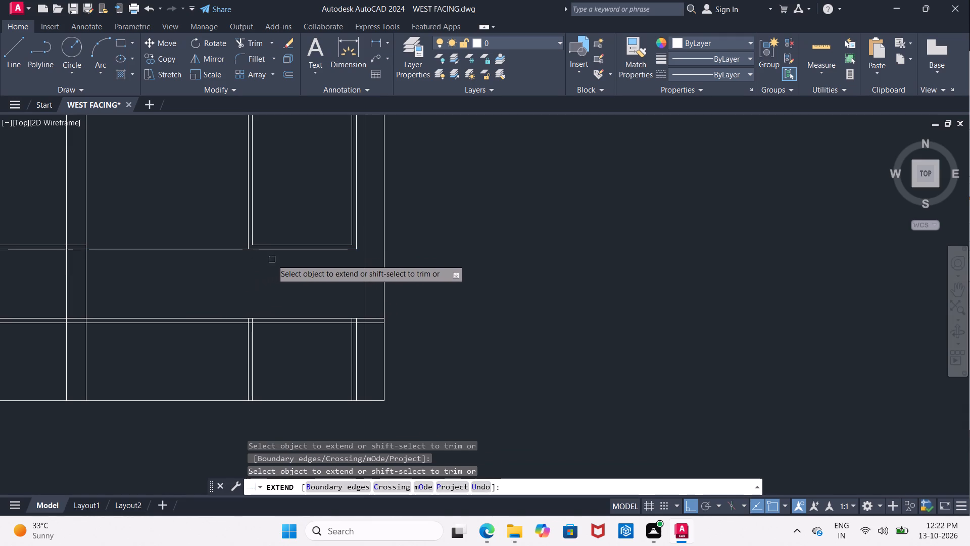
left_click(281, 249)
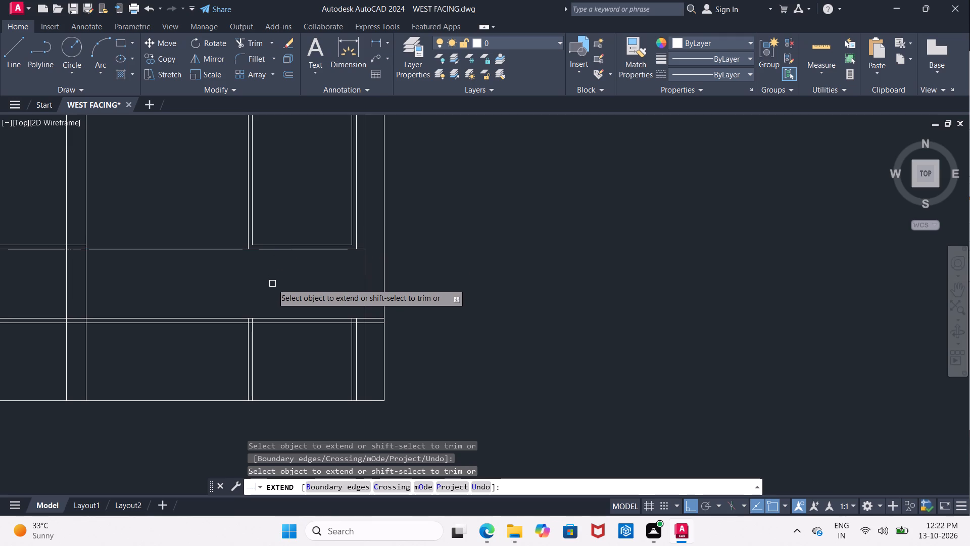
key("Escape")
Trim the right column's inner vertical between the opening's extended bottom line and the lower pair of horizontal lines.
type("TR")
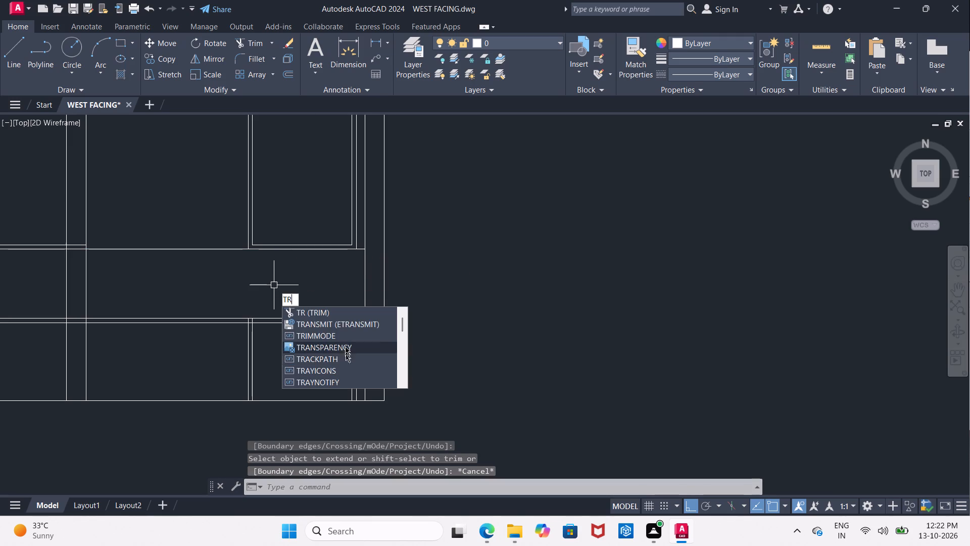
left_click(337, 313)
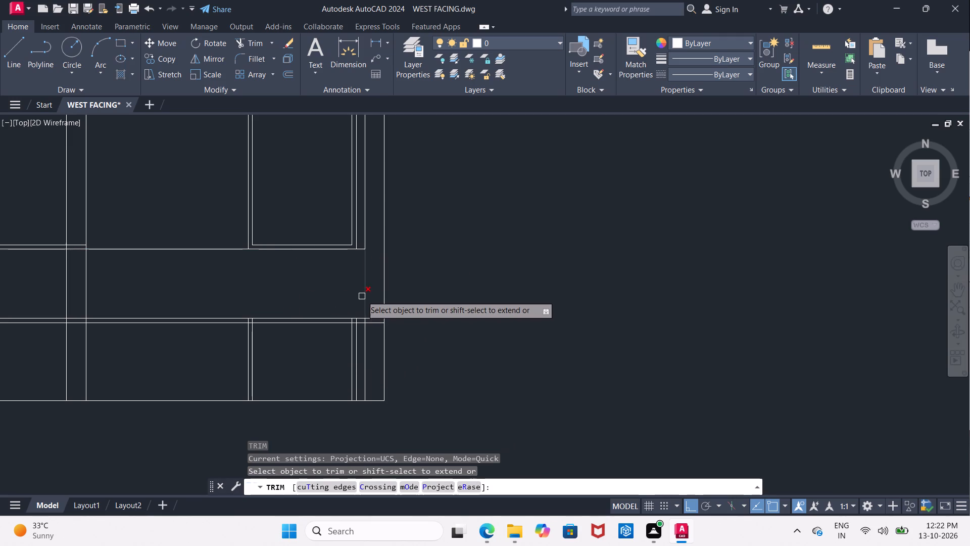
left_click(362, 295)
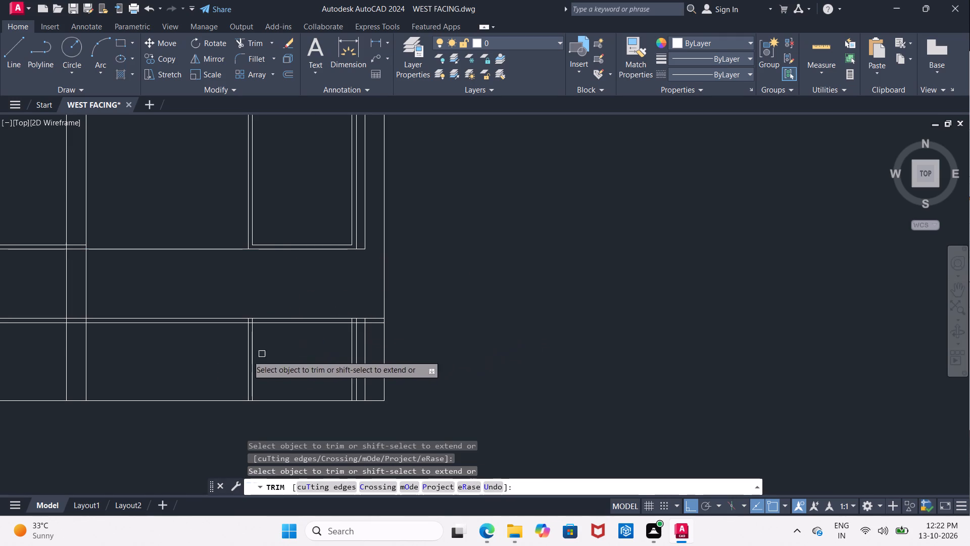
Trim away the opening's frame verticals and right column's inner vertical below the lower horizontal pair, including the stubs between its two lines.
left_click_drag(199, 353, 371, 368)
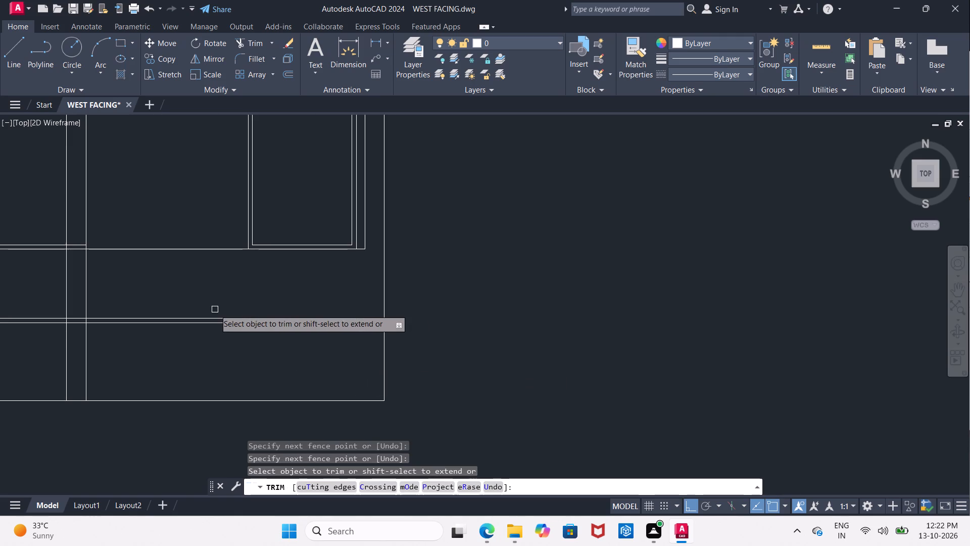
scroll(215, 309, "up", 3)
left_click(344, 360)
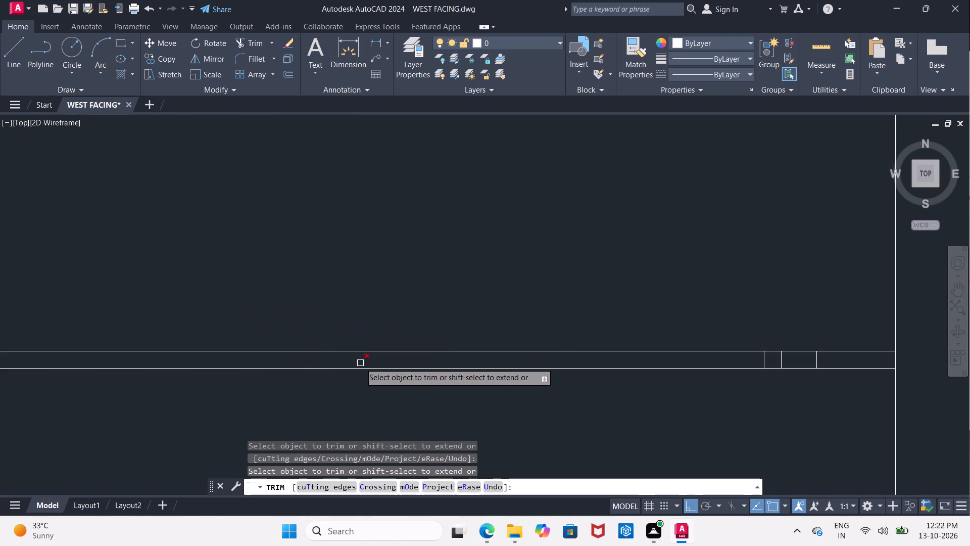
left_click(360, 363)
scroll(359, 359, "down", 3)
scroll(454, 353, "up", 3)
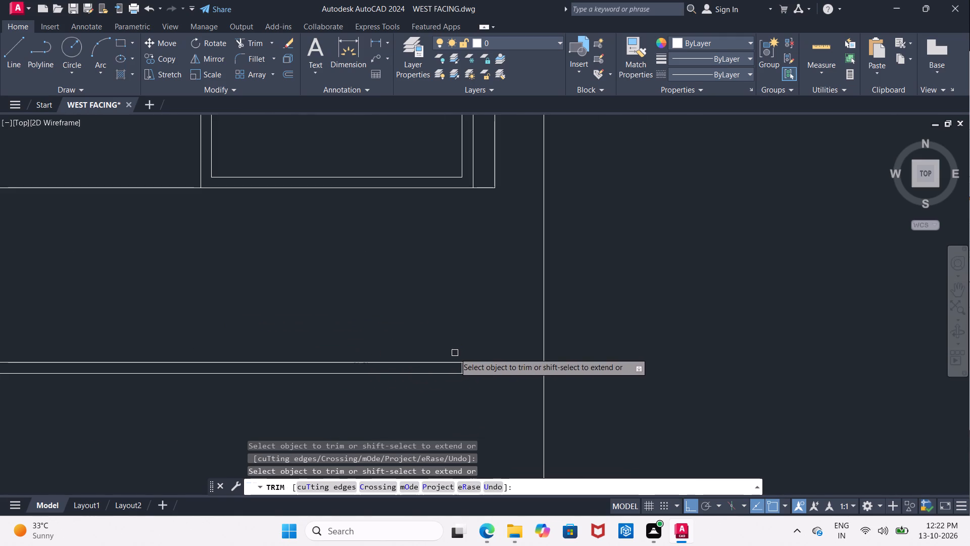
middle_click_drag(455, 352, 299, 259)
left_click(309, 286)
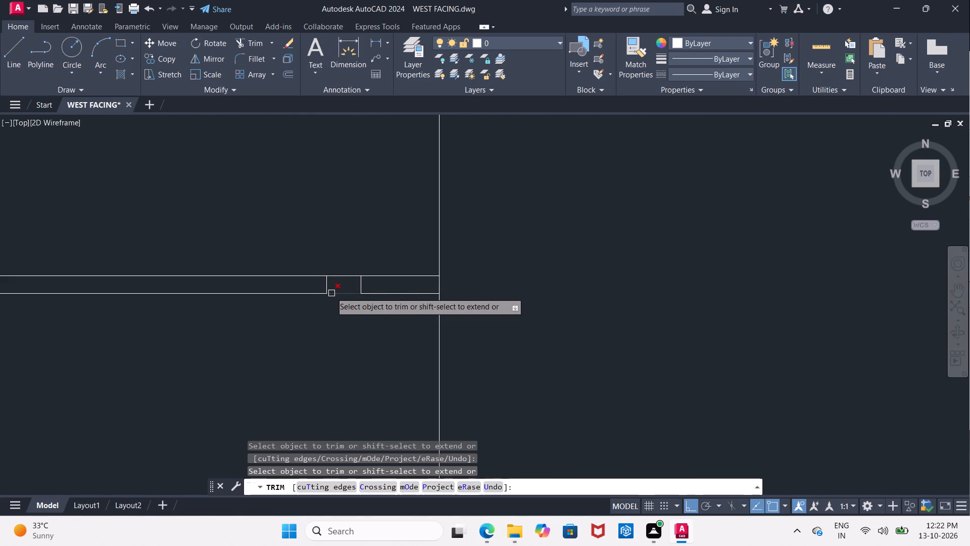
left_click(328, 289)
left_click(360, 290)
scroll(360, 289, "down", 3)
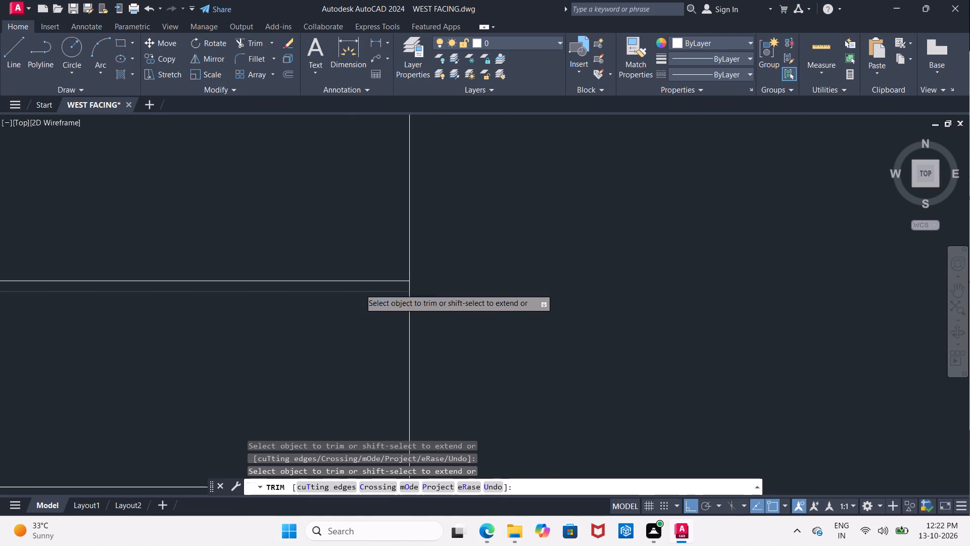
Trim the upper line of the double horizontal line at the opening's sill level where it crosses the middle column.
middle_click_drag(214, 234, 338, 280)
scroll(294, 279, "down", 1)
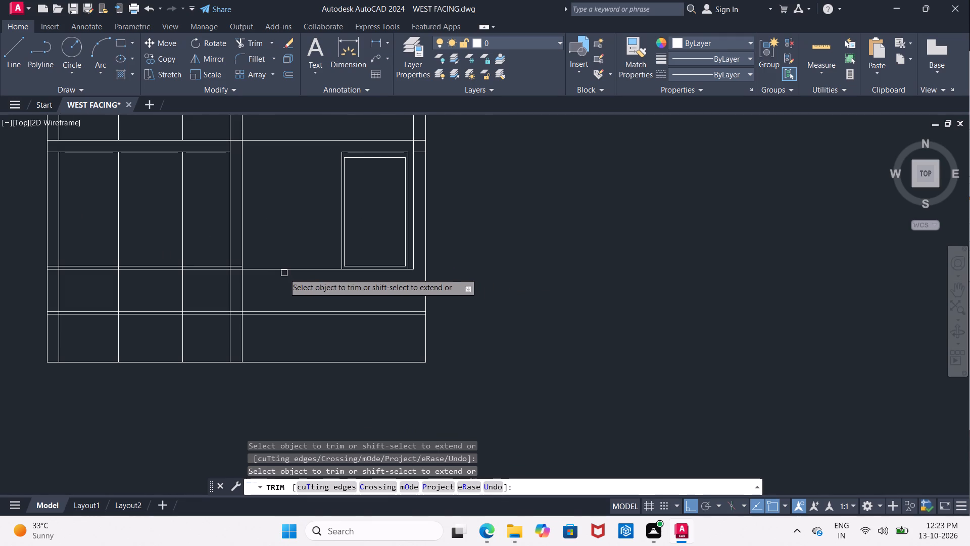
scroll(296, 278, "down", 1)
middle_click_drag(307, 282, 332, 286)
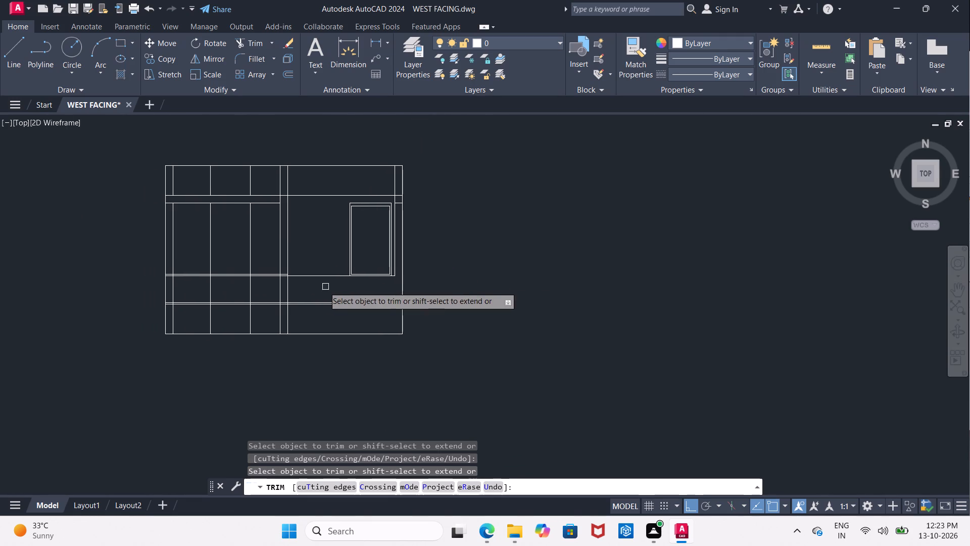
scroll(273, 279, "up", 2)
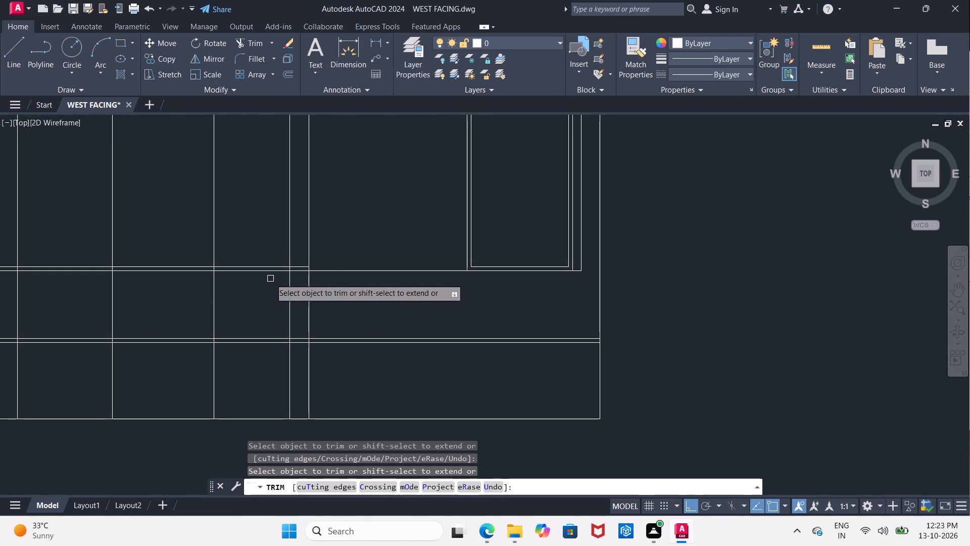
scroll(271, 275, "up", 1)
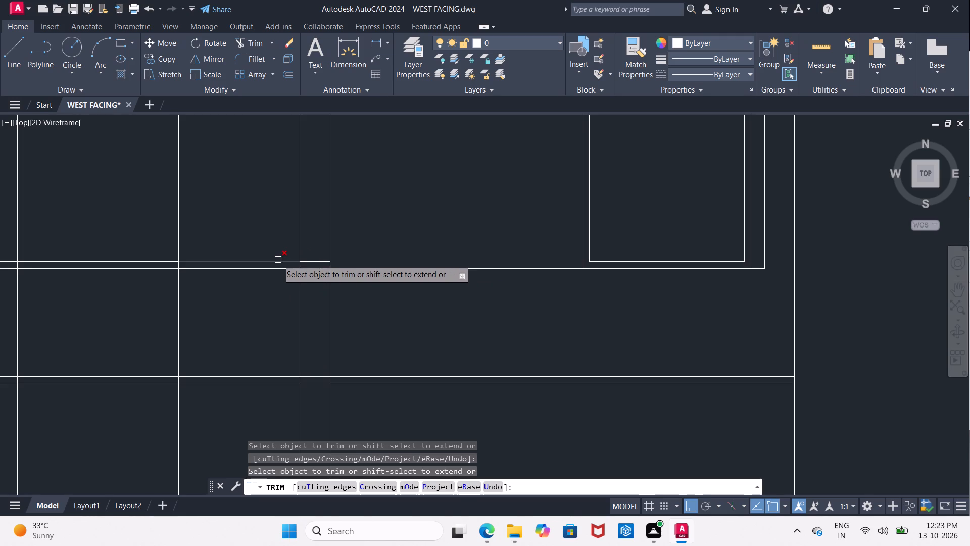
left_click(324, 261)
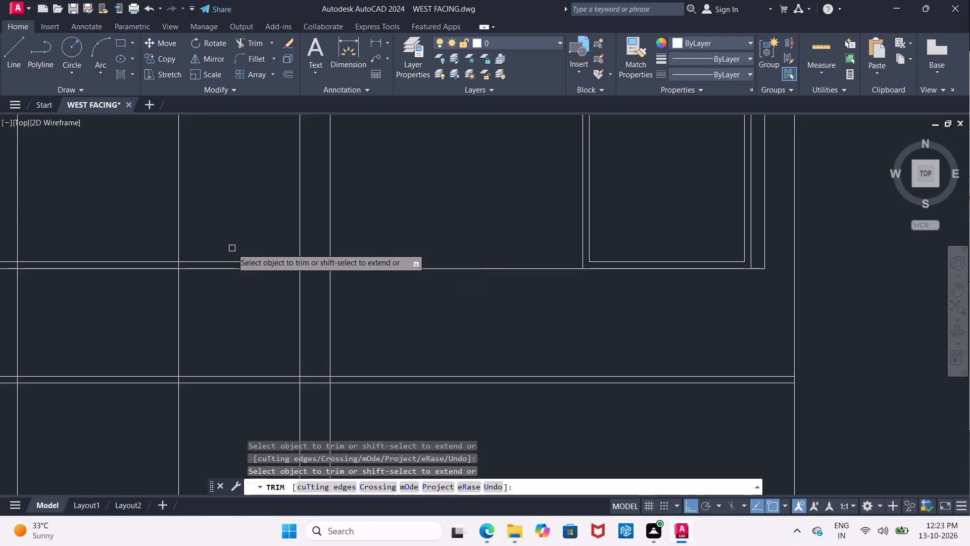
key("Escape")
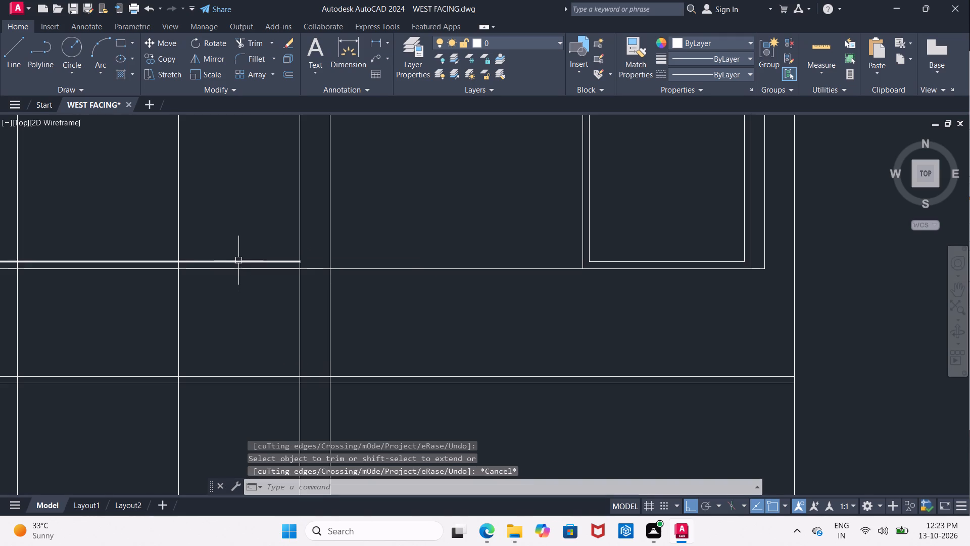
key("Delete")
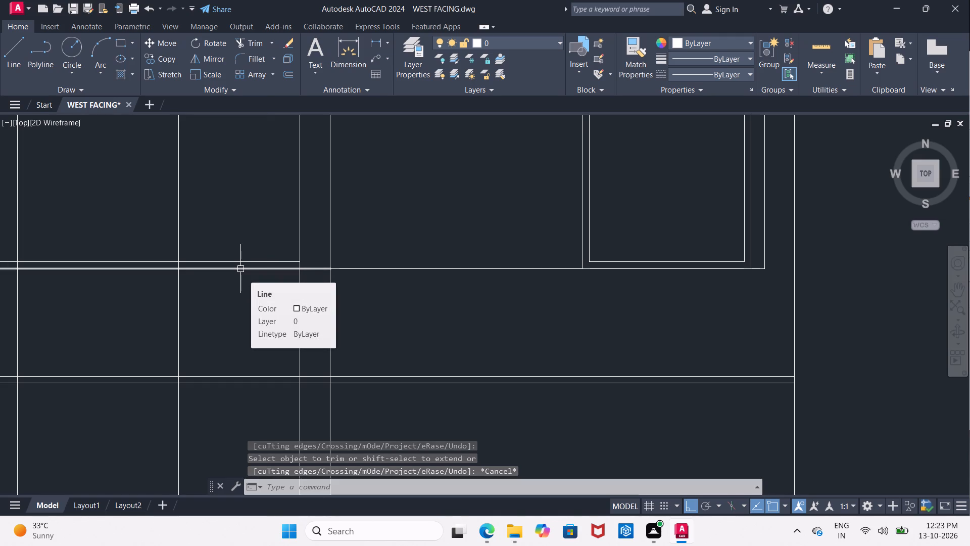
Erase the upper of the two sill-level lines on the left side of the middle column.
key("Delete")
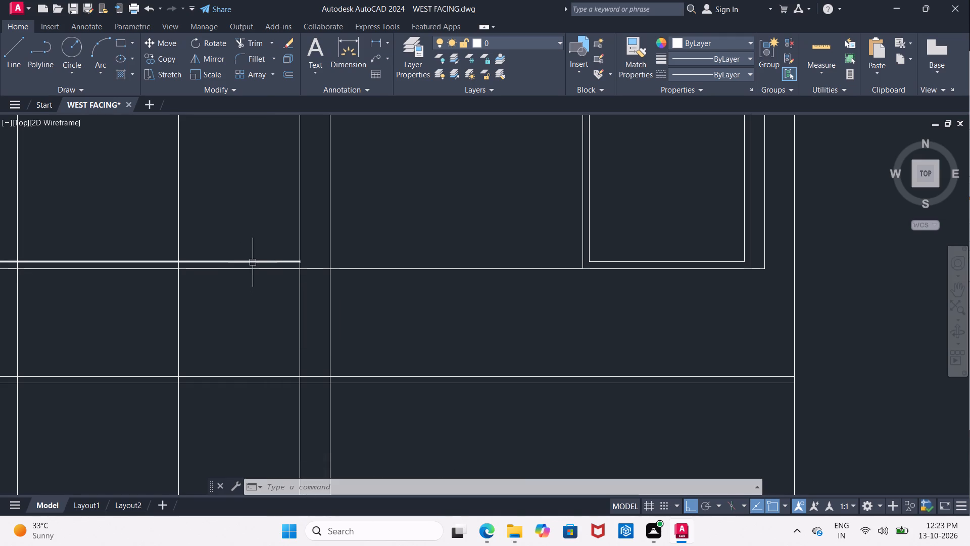
left_click(253, 262)
key("Delete")
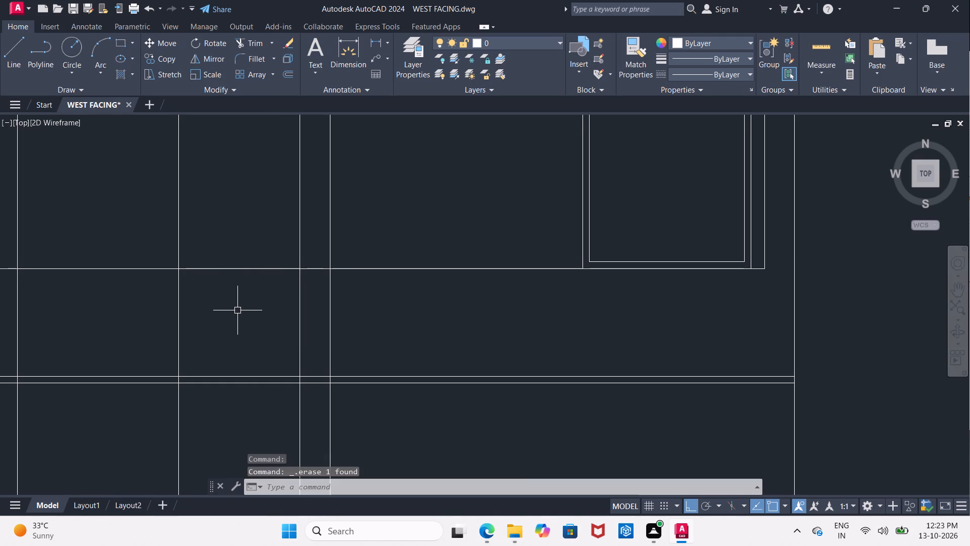
Trim the remaining sill-level line where it crosses the middle column and erase its portion left of the column.
type("TR")
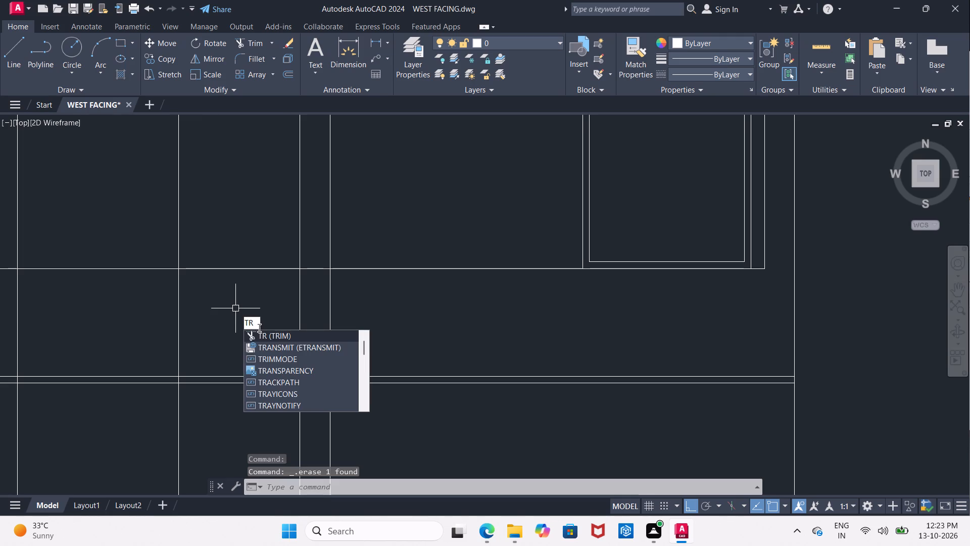
left_click(268, 334)
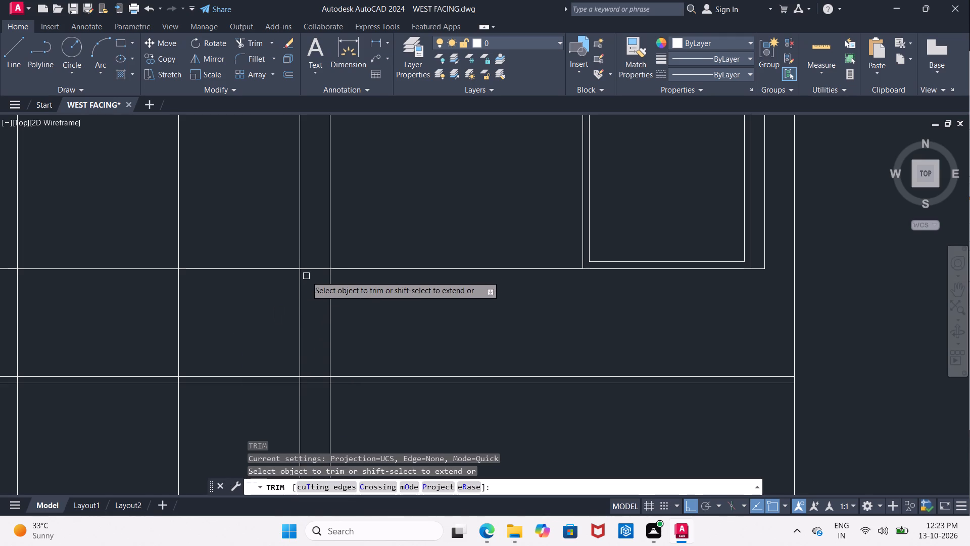
left_click(311, 267)
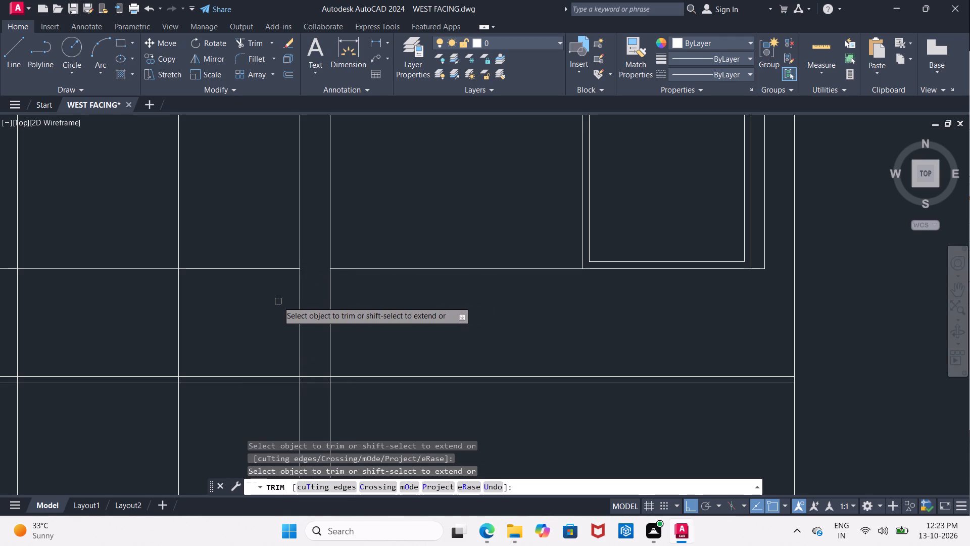
key("Escape")
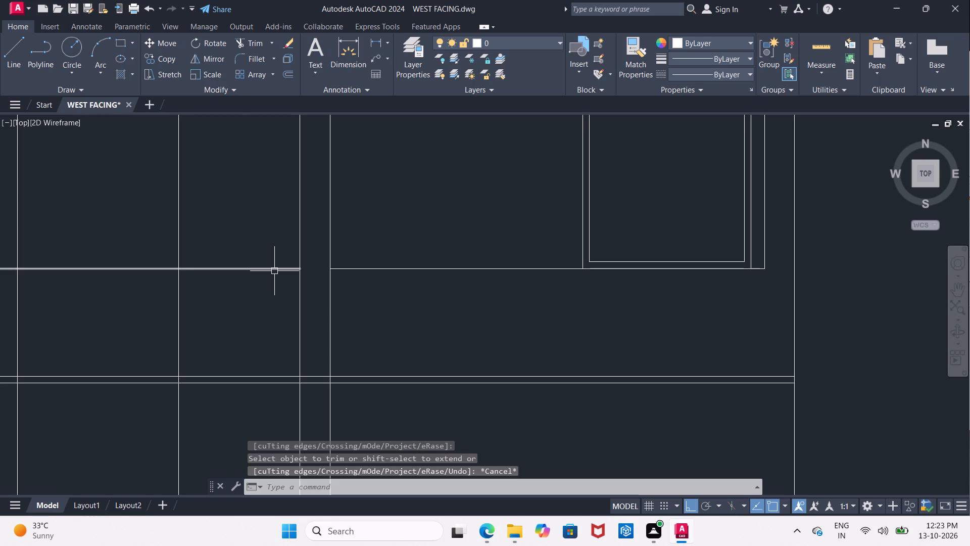
left_click(274, 268)
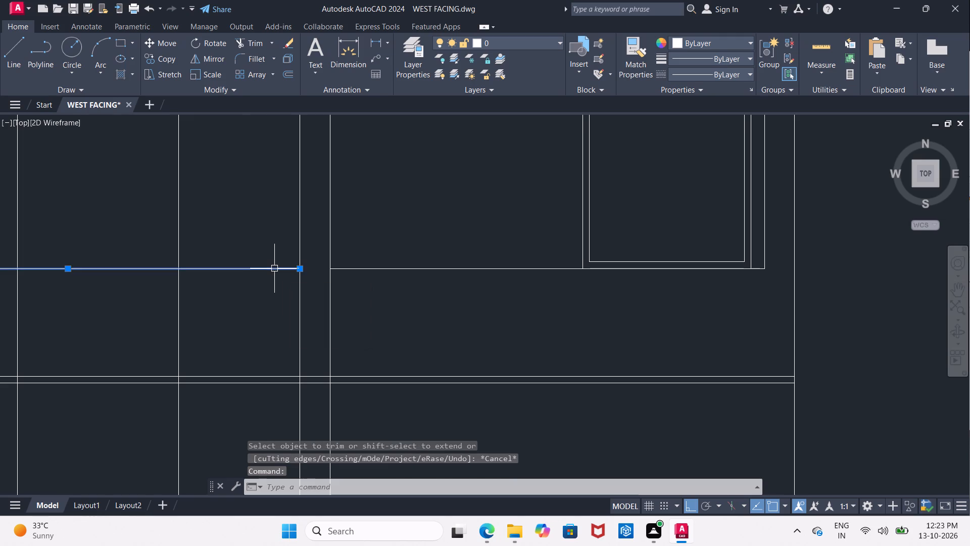
key("Delete")
Offset the slab band's lower line in the left bay downward by 4'.
scroll(274, 268, "down", 3)
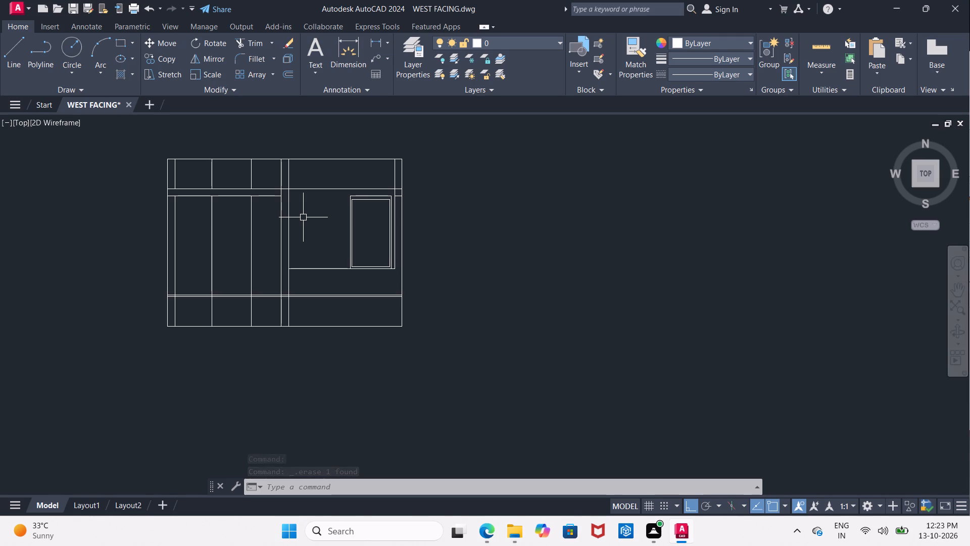
key("o")
key("Return")
key("4")
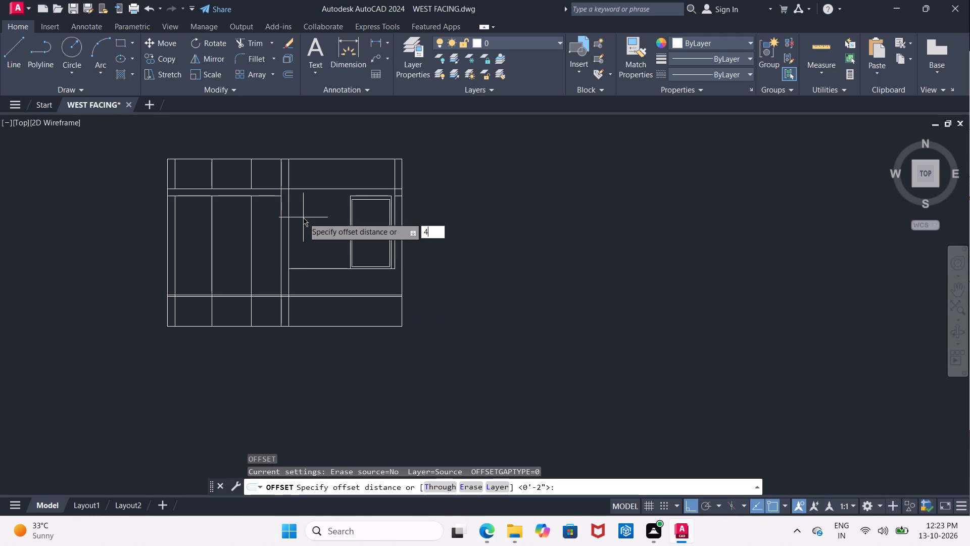
key("semicolon")
key("4")
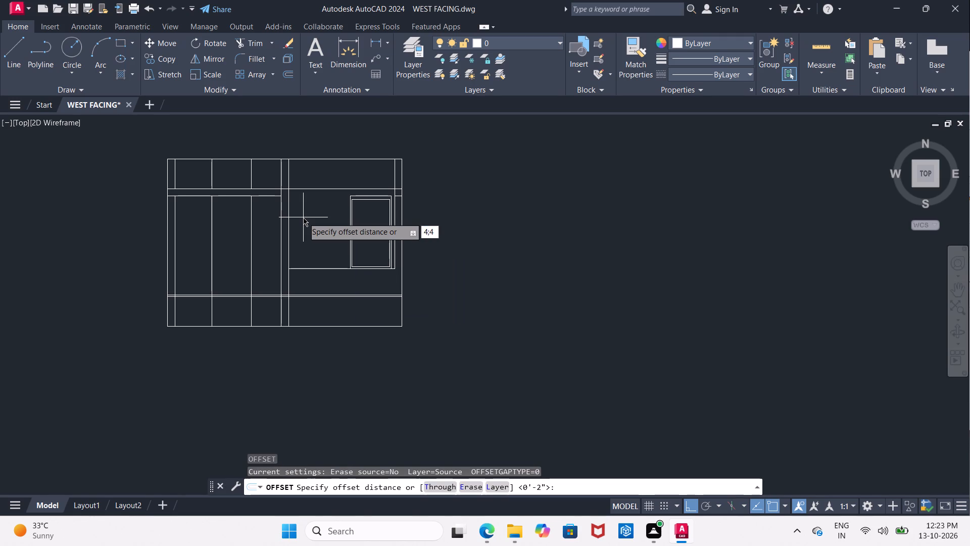
key("BackSpace")
key("BackSpace")
key("apostrophe")
key("Return")
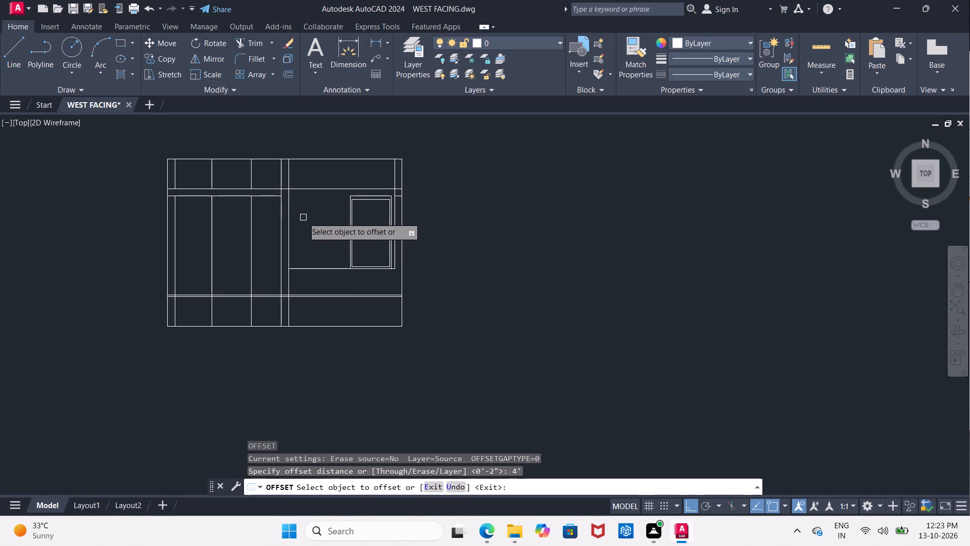
left_click(229, 197)
left_click(231, 244)
scroll(231, 240, "up", 1)
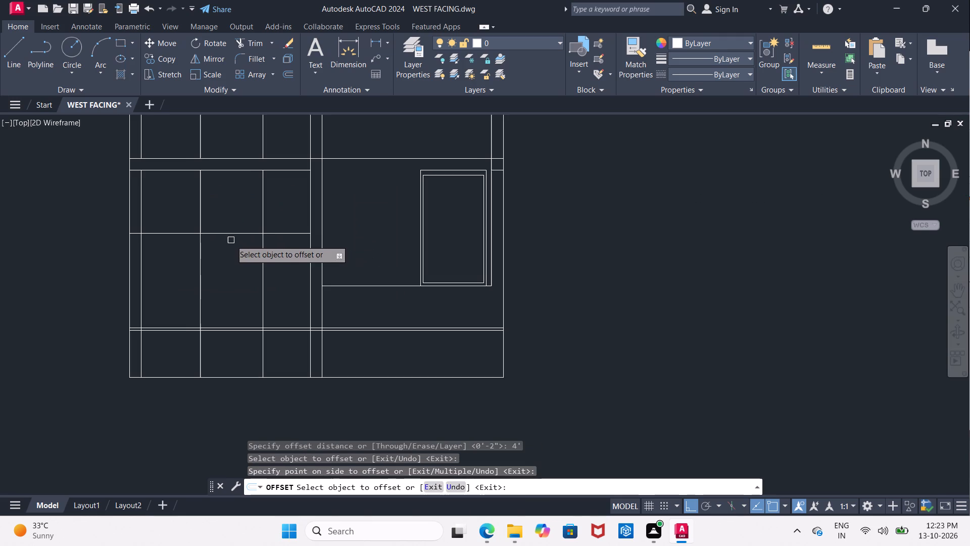
key("Escape")
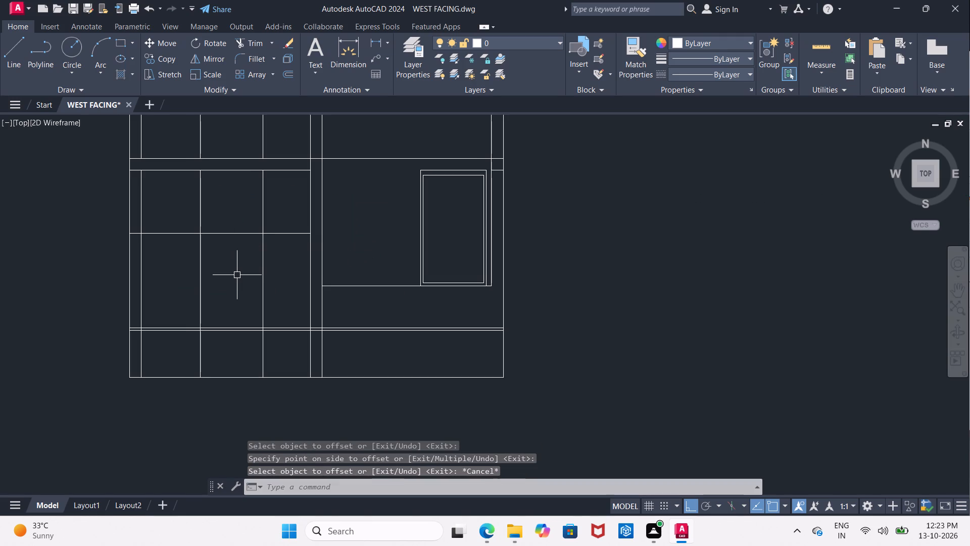
Trim the left bay's two intermediate verticals below the offset line, and the offset line's pieces between those verticals and the columns.
key("t")
key("r")
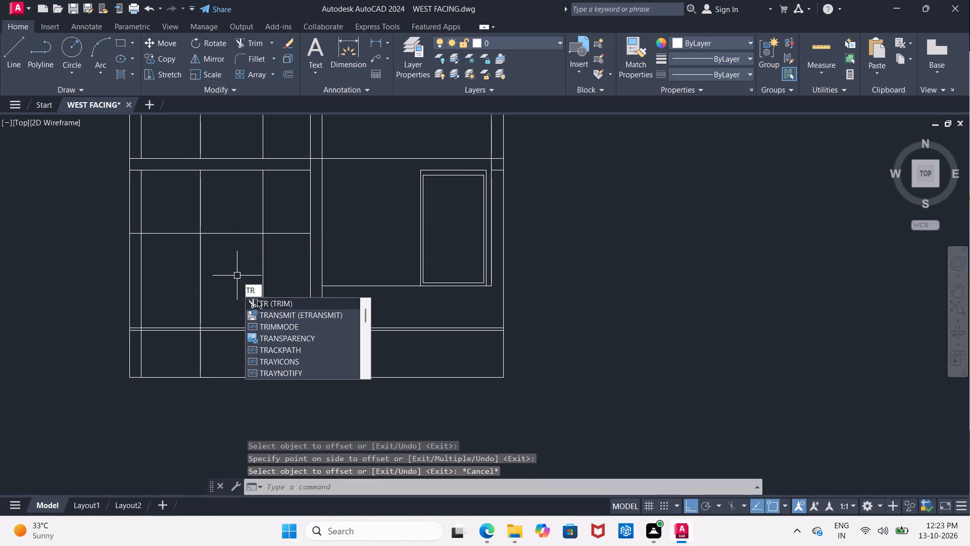
left_click(259, 302)
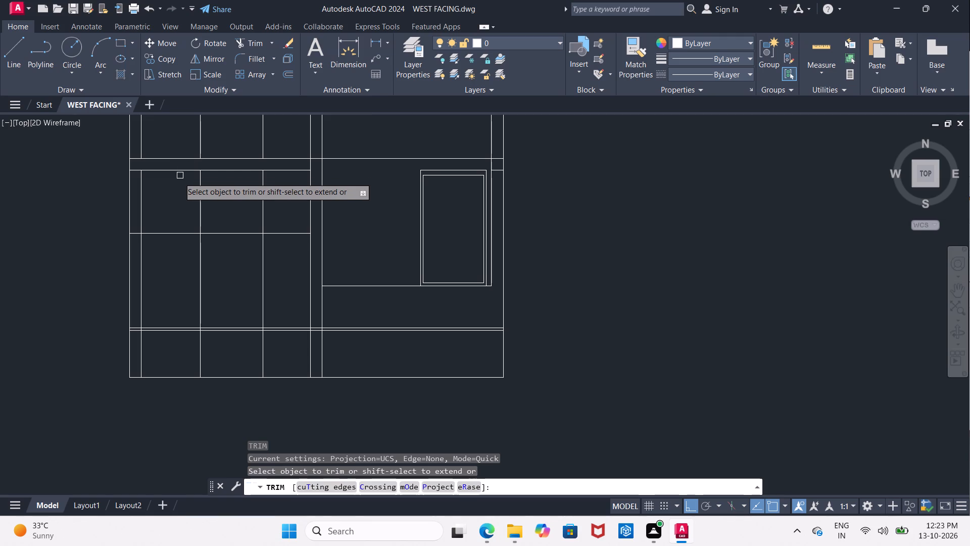
left_click_drag(178, 181, 175, 260)
left_click_drag(174, 260, 259, 266)
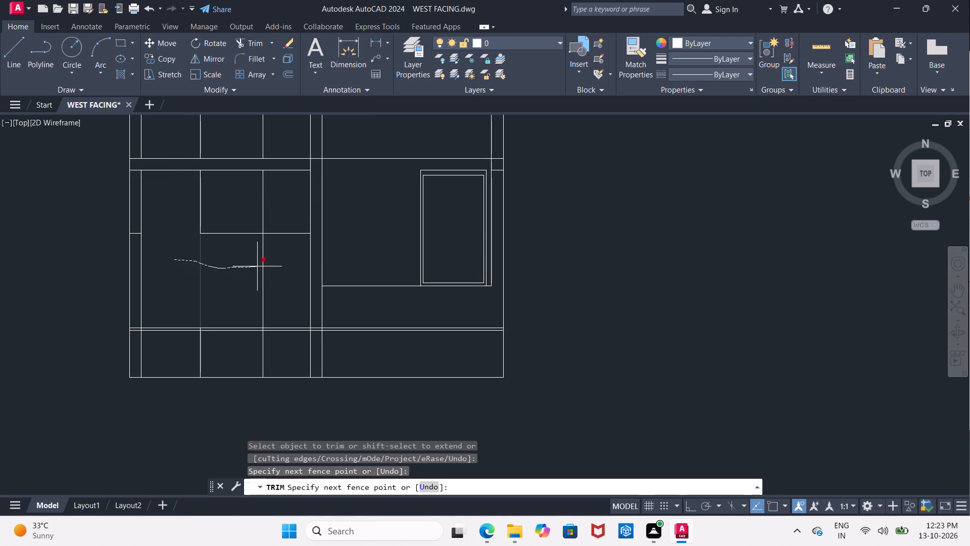
left_click_drag(259, 266, 276, 227)
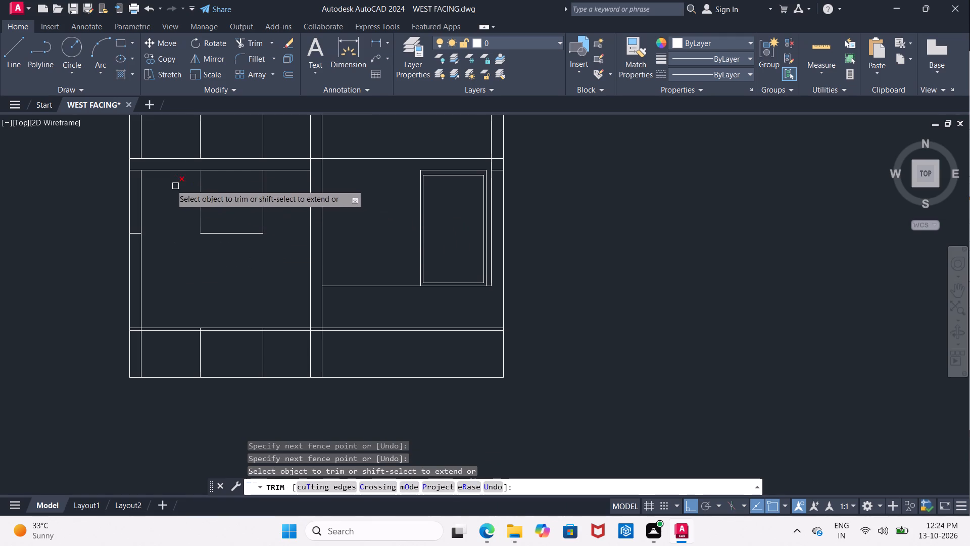
middle_click_drag(164, 180, 169, 265)
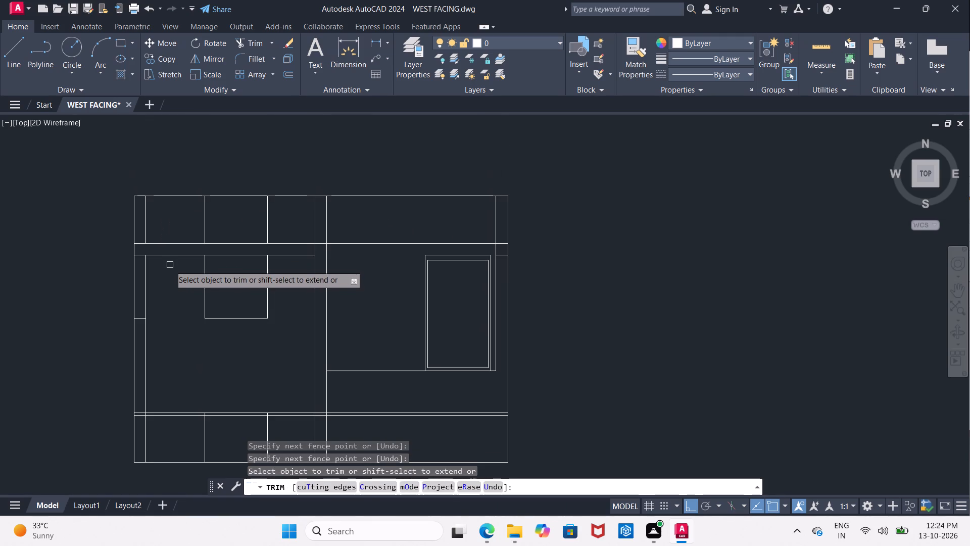
scroll(171, 266, "up", 1)
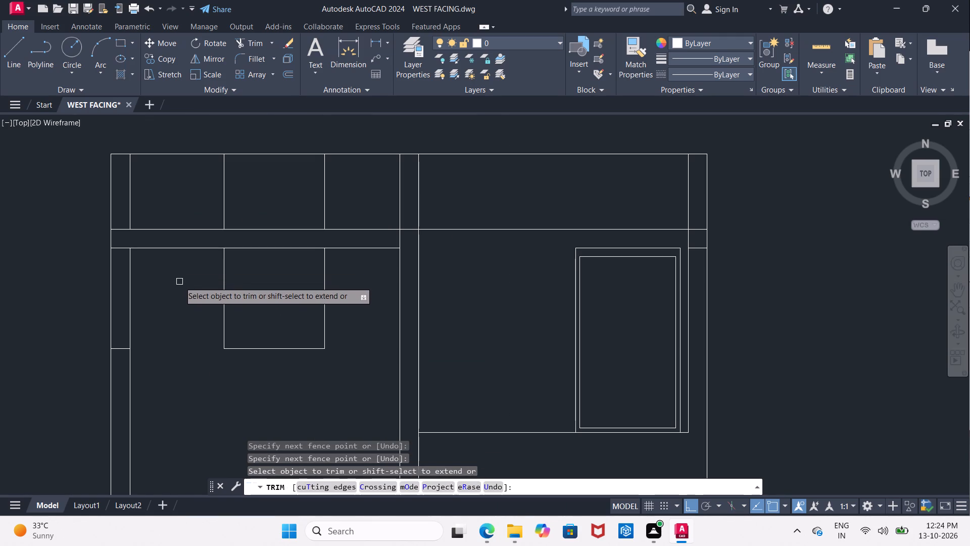
key("Escape")
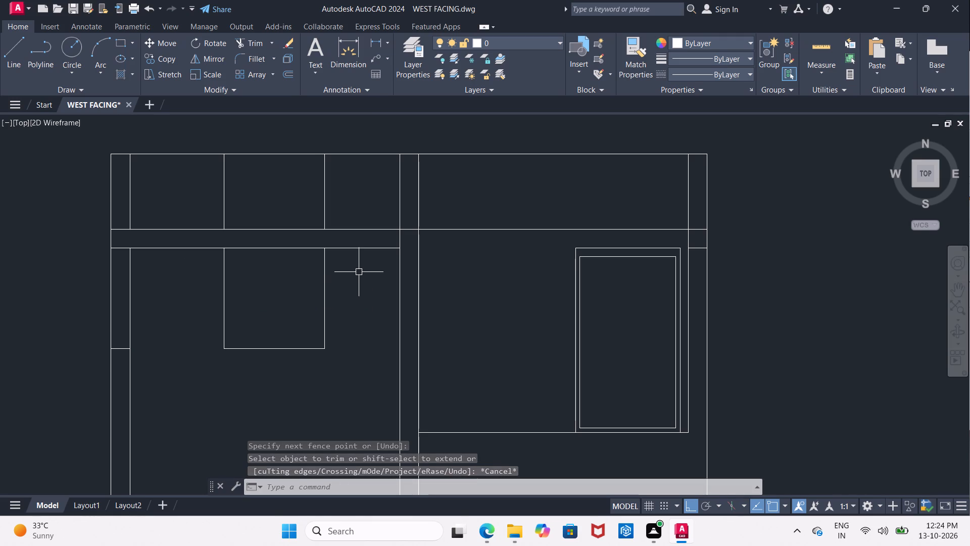
Extend the top line of the opening's inner frame leftward to the middle column's left vertical.
key("e")
key("x")
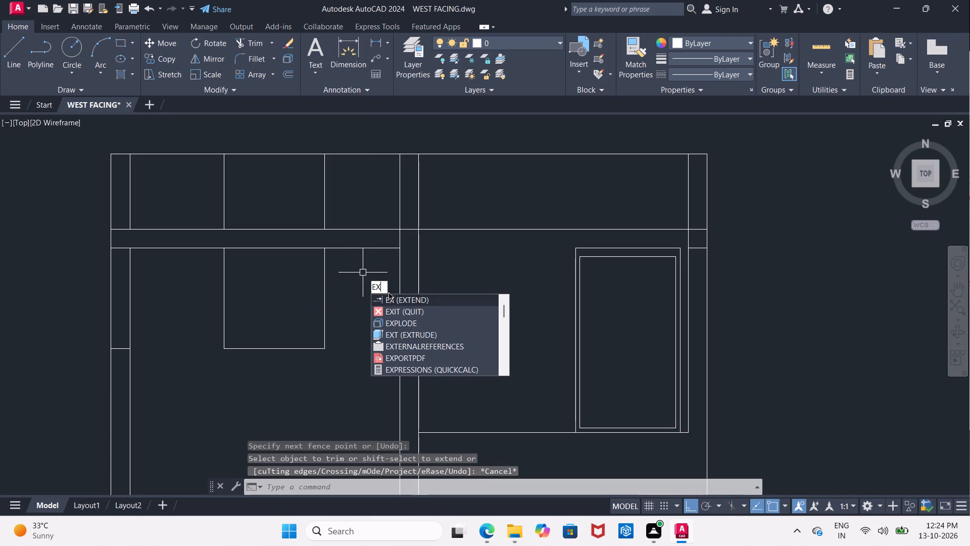
left_click(392, 302)
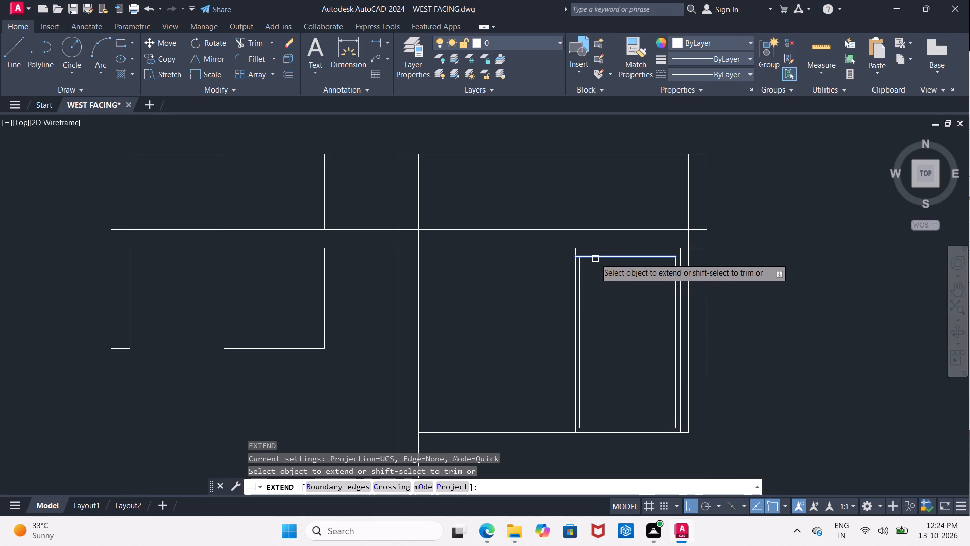
left_click(595, 257)
left_click(595, 257)
left_click(578, 255)
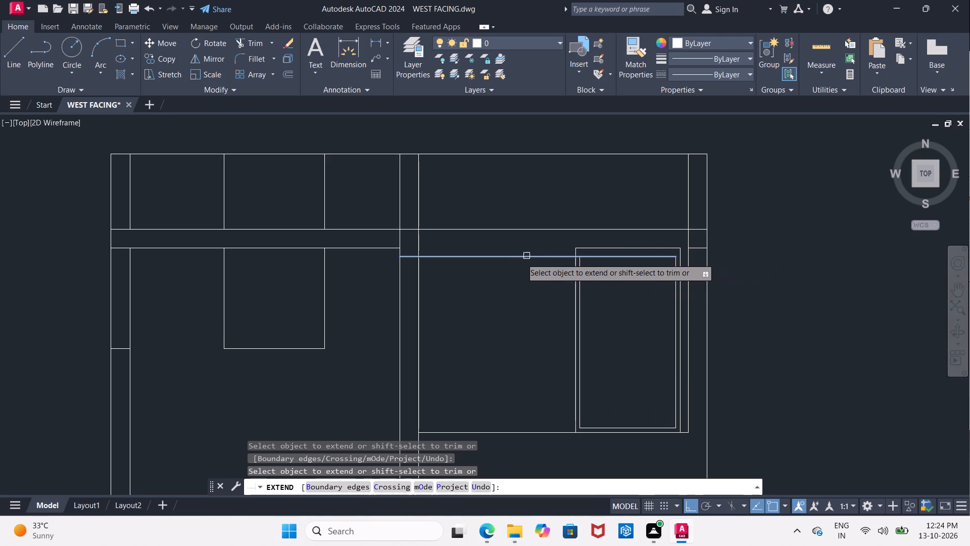
left_click_drag(430, 255, 425, 255)
left_click(396, 255)
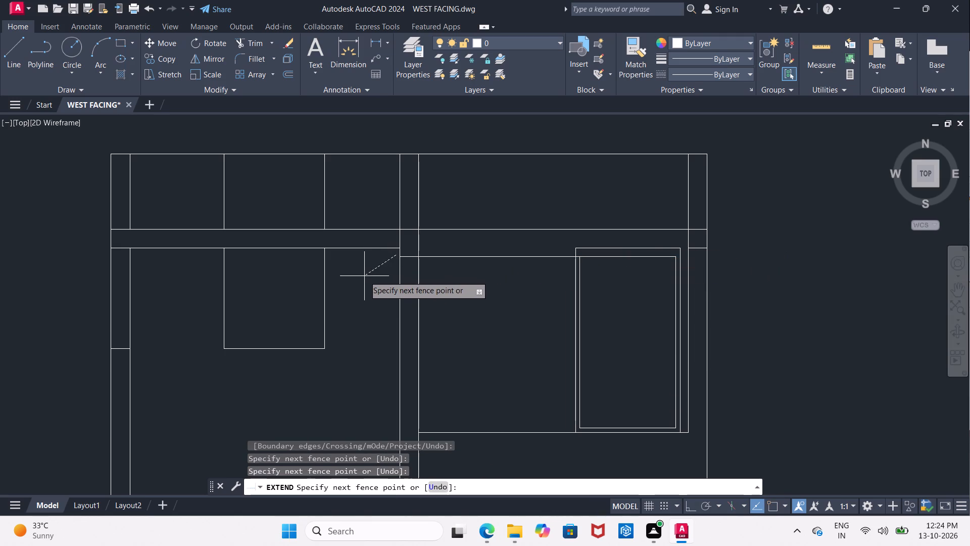
key("Escape")
Extend the inner frame's top line further across the left bay to the left column's inner vertical.
key("e")
key("x")
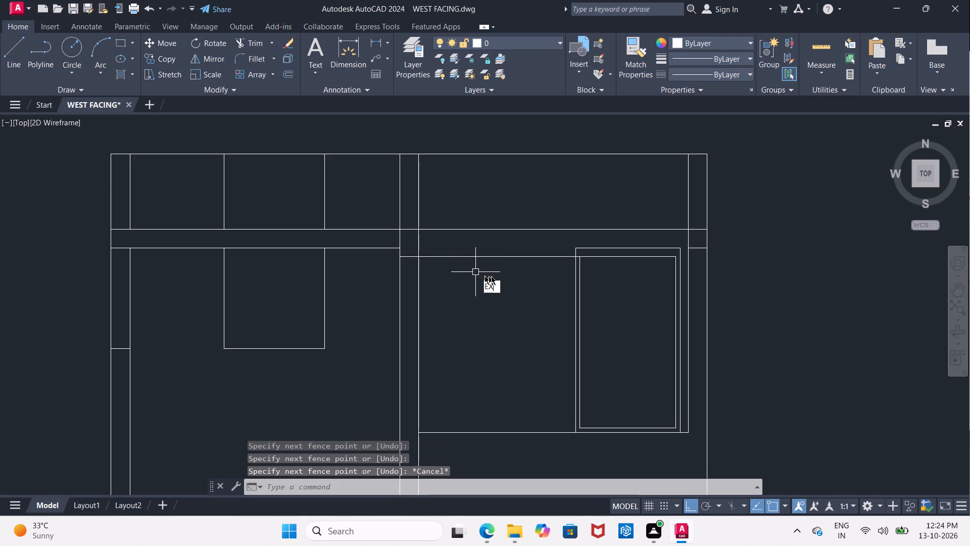
left_click(504, 297)
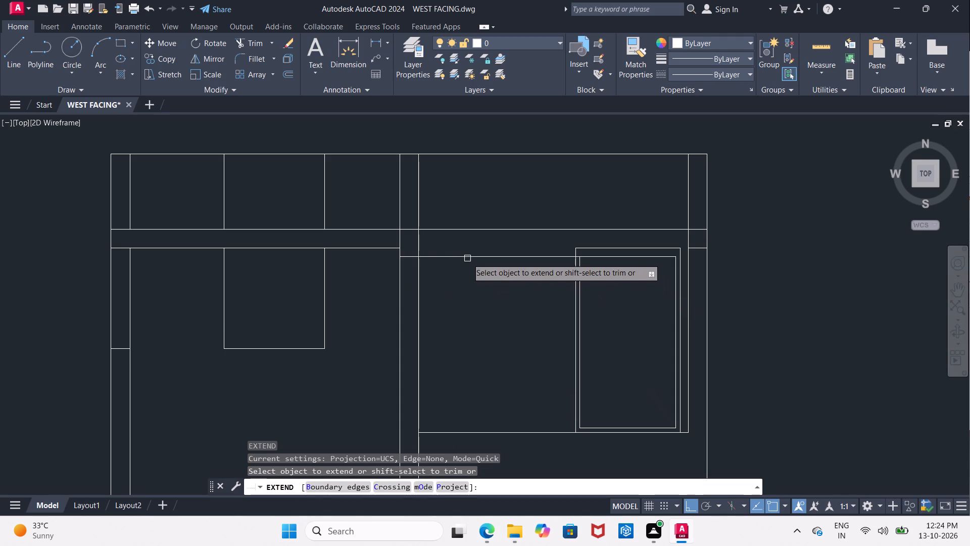
left_click(406, 258)
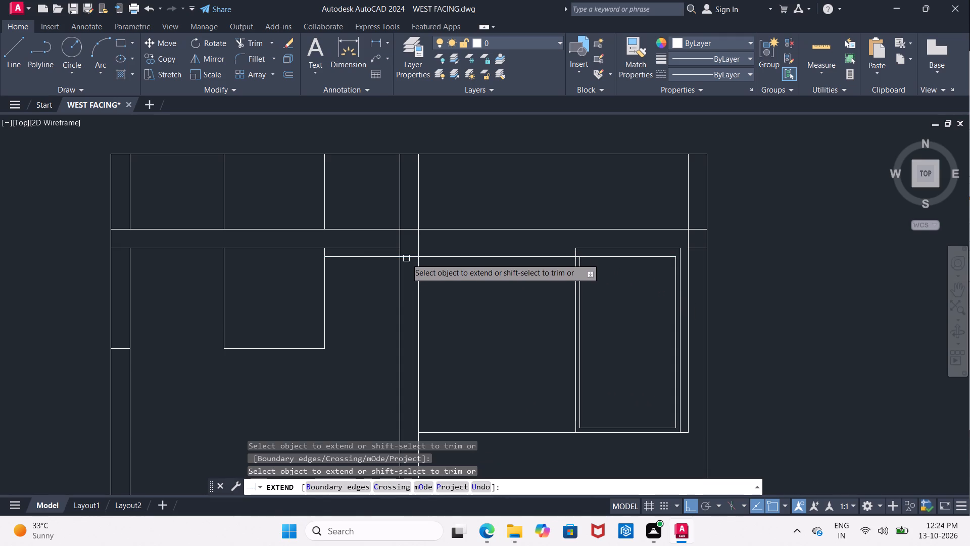
left_click(374, 256)
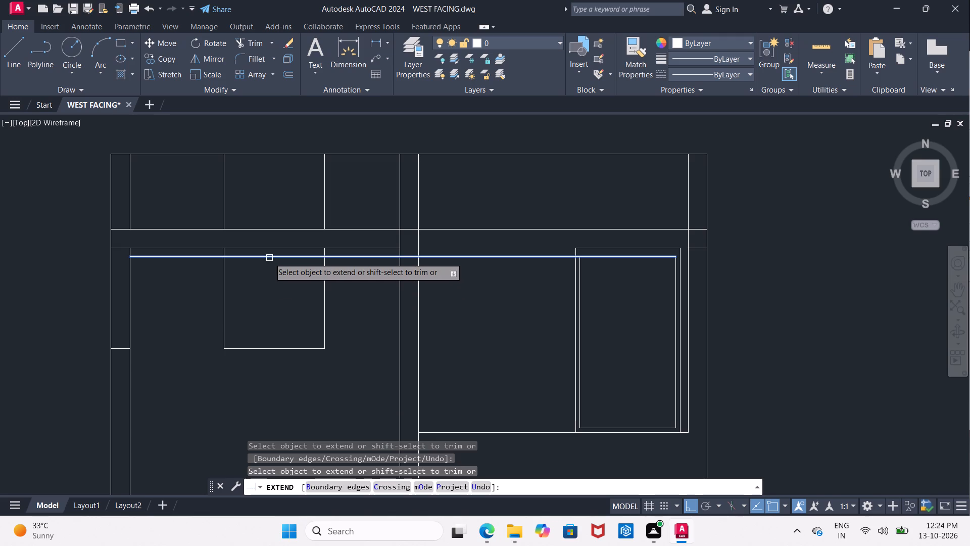
left_click(269, 258)
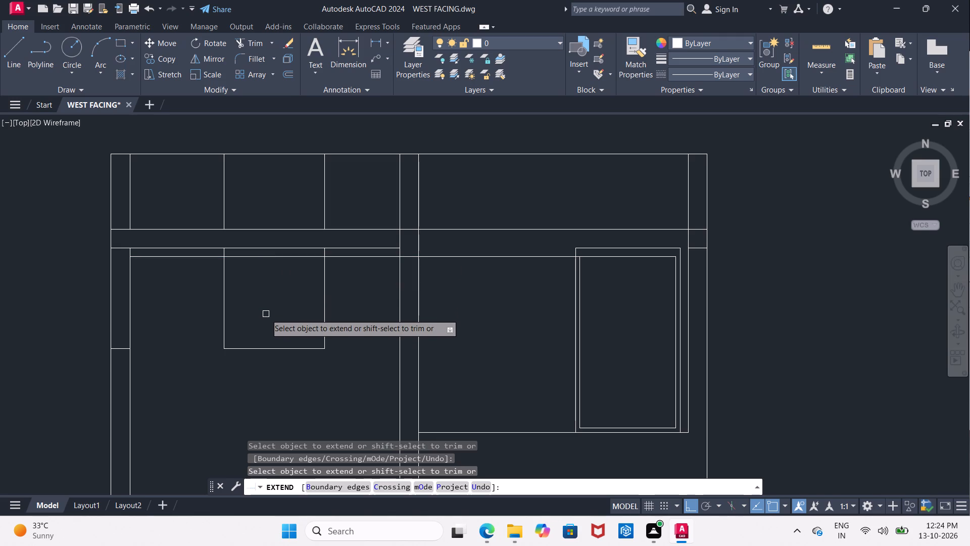
key("Escape")
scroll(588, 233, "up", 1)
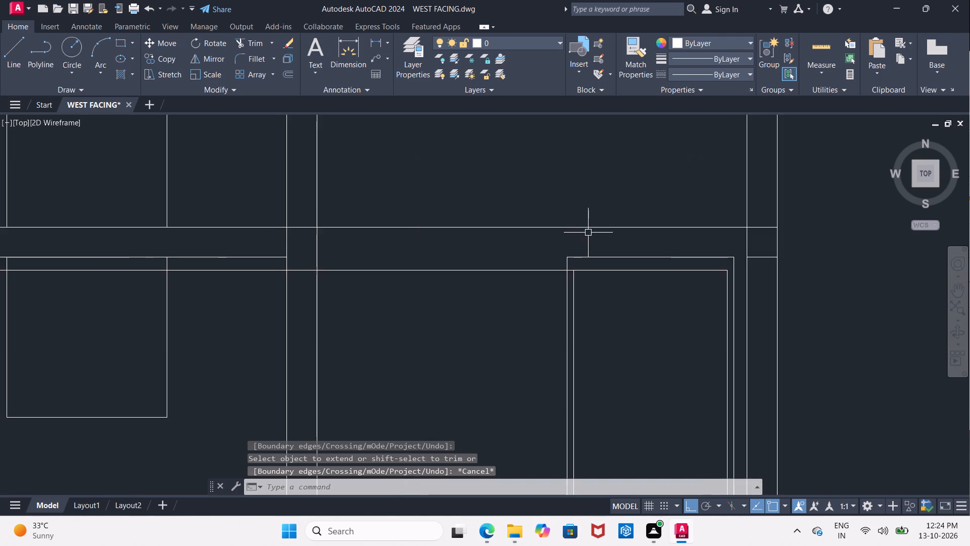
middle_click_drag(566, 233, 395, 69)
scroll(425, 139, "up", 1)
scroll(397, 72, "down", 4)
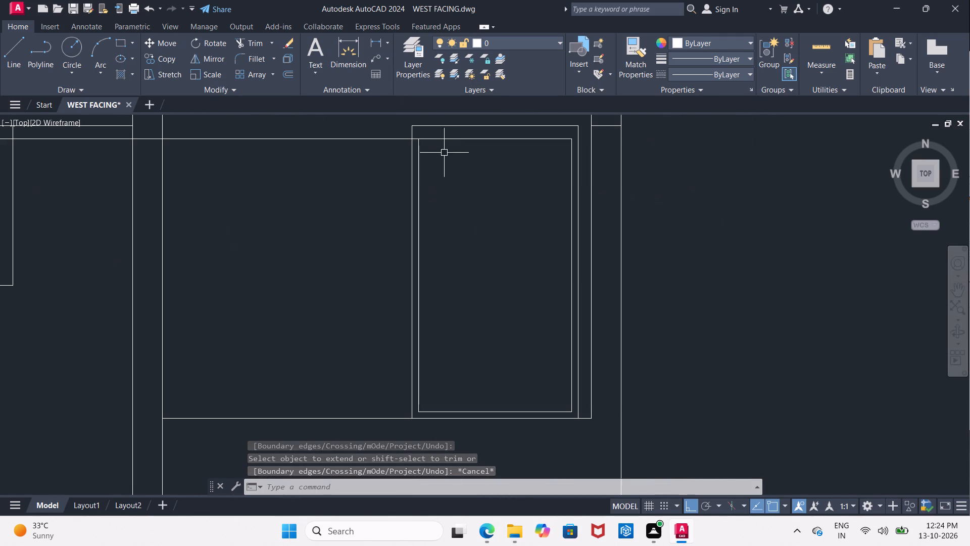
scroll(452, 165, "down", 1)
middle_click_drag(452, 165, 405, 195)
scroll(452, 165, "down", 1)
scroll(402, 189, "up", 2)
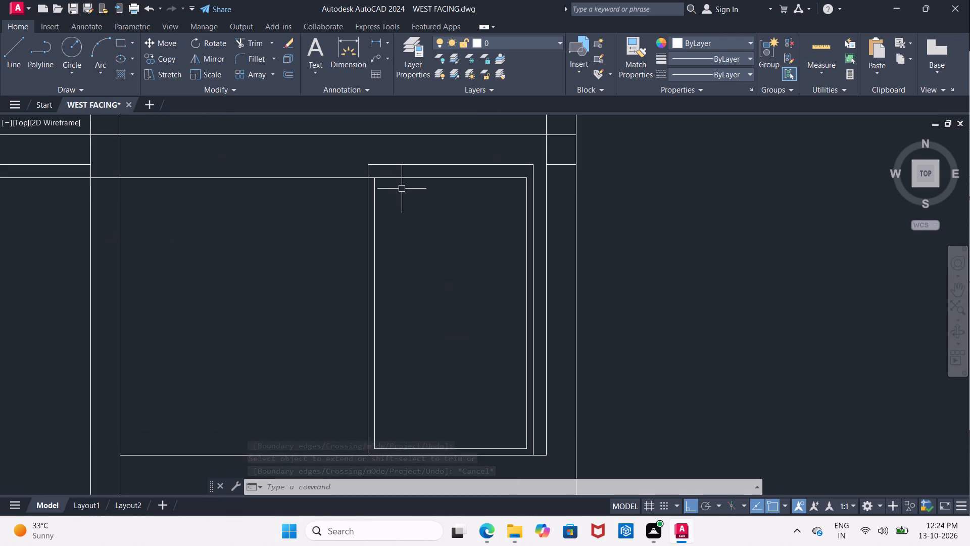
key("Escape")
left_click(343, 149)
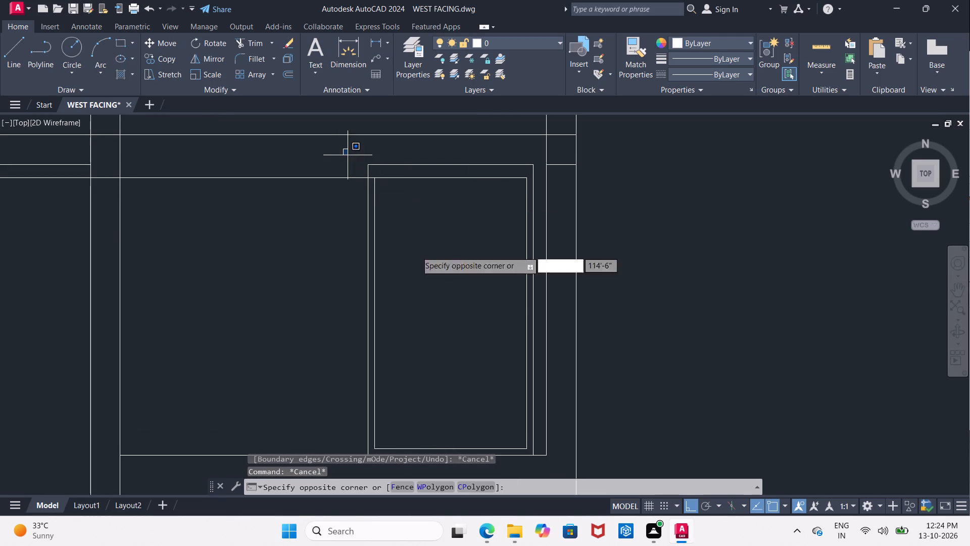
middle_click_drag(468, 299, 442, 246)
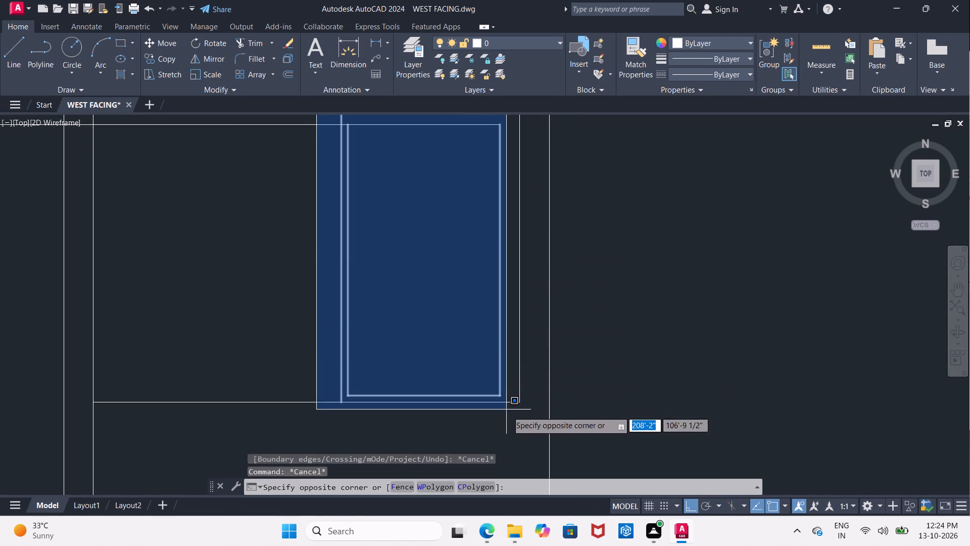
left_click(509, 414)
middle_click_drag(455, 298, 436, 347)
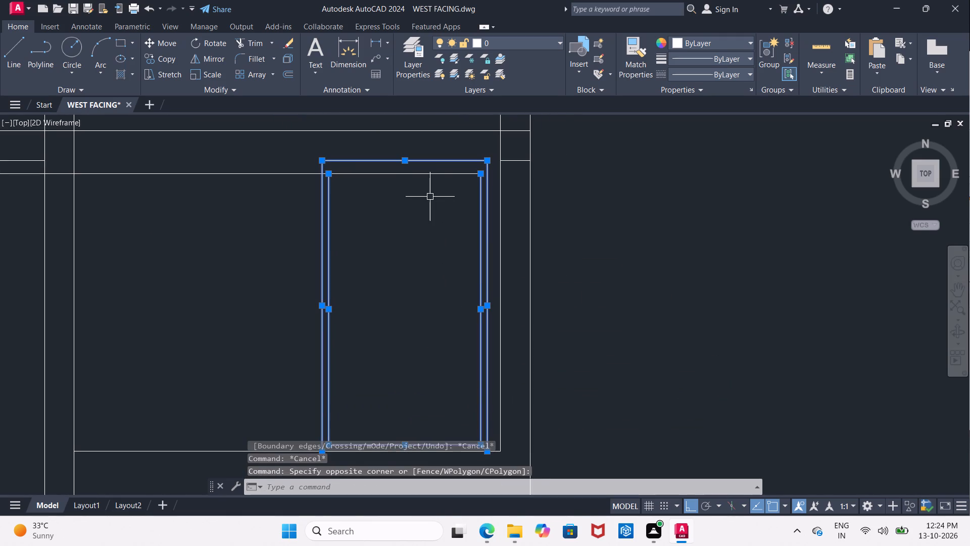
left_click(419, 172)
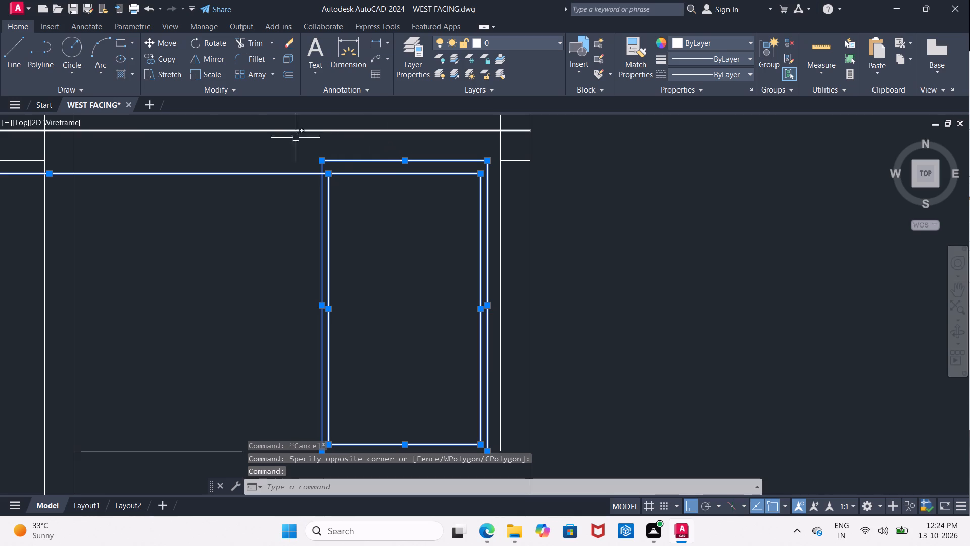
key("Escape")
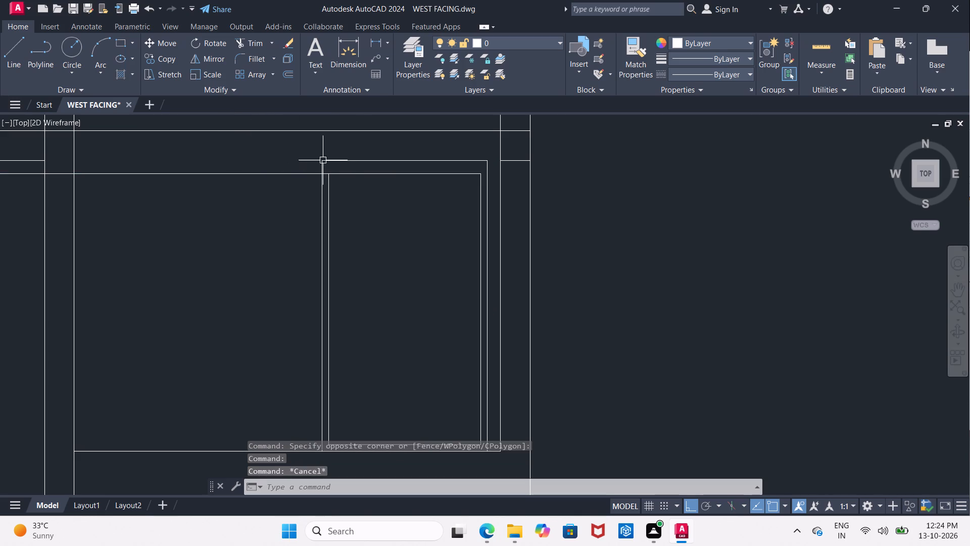
Move the right bay's outer frame, inner frame sides and bottom, and base line down 4" to meet the long horizontal line.
left_click(356, 159)
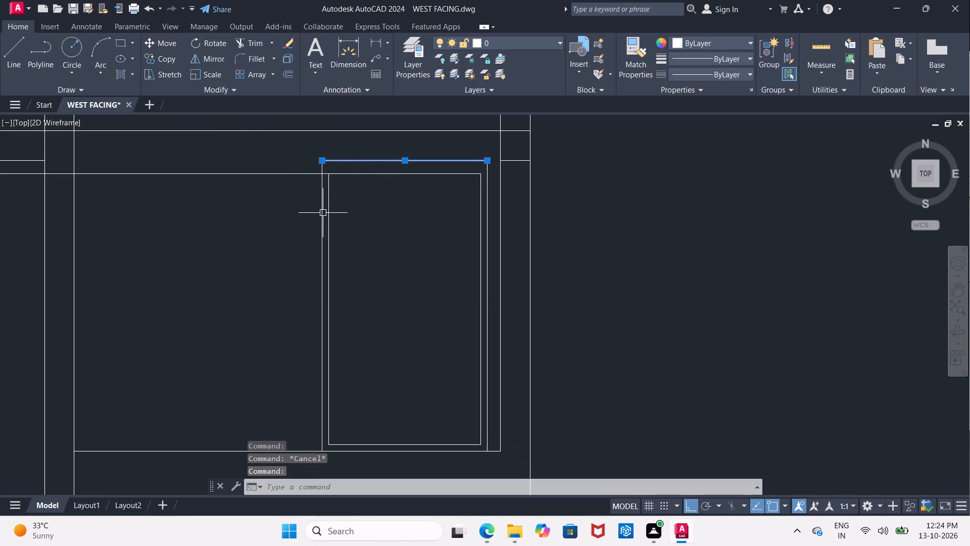
left_click(322, 215)
left_click(489, 255)
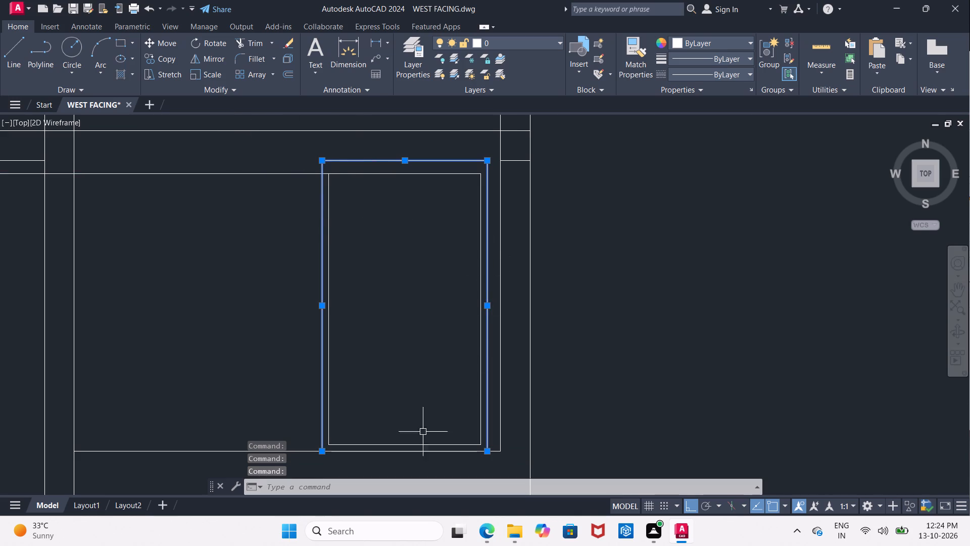
left_click(413, 453)
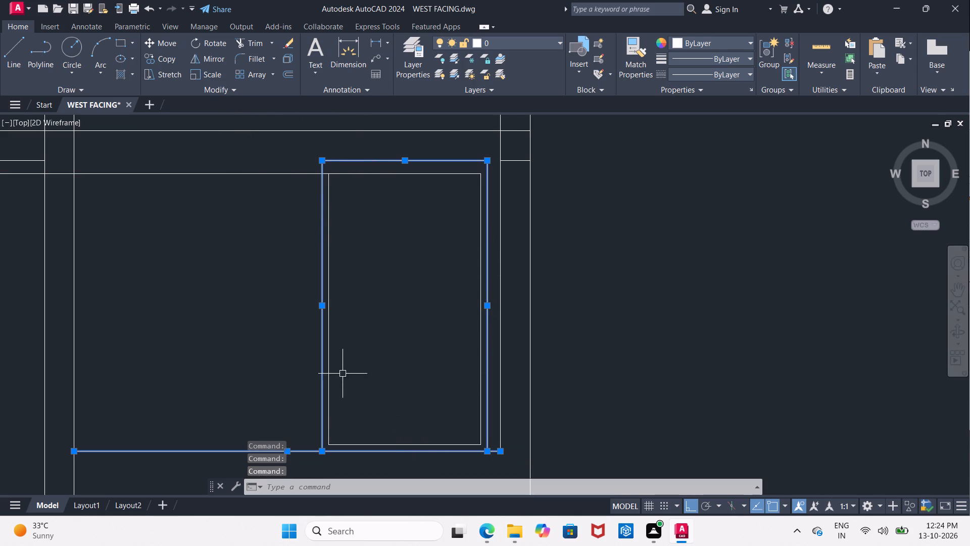
left_click(328, 373)
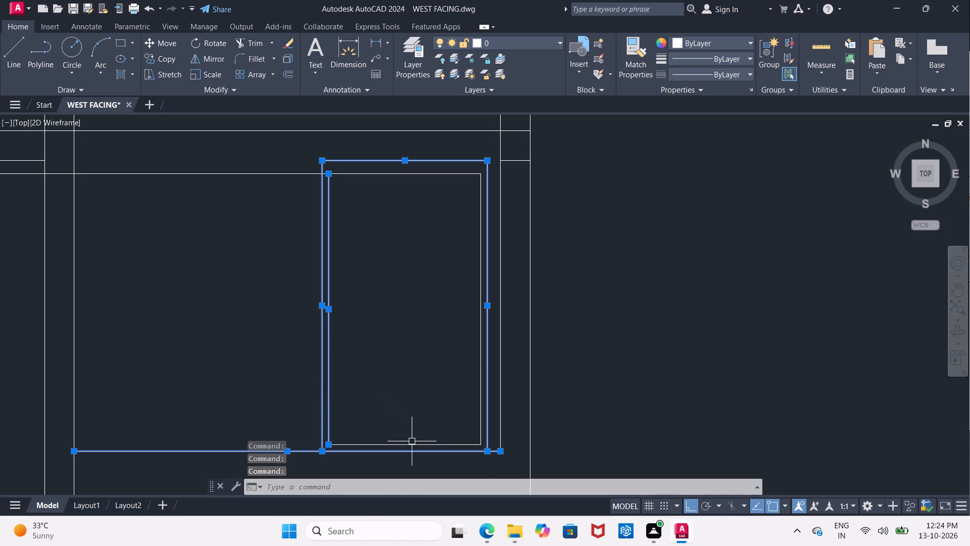
left_click(412, 441)
double_click(416, 446)
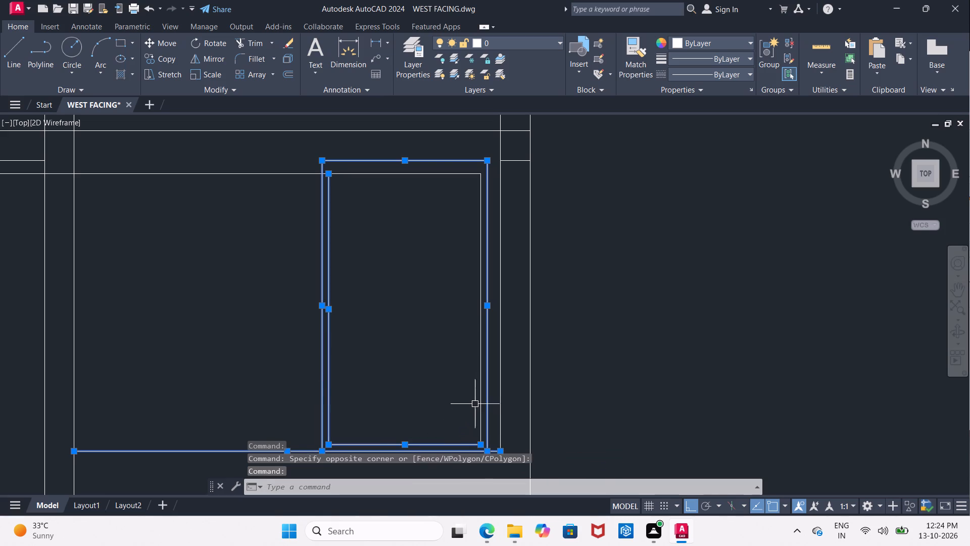
left_click(479, 391)
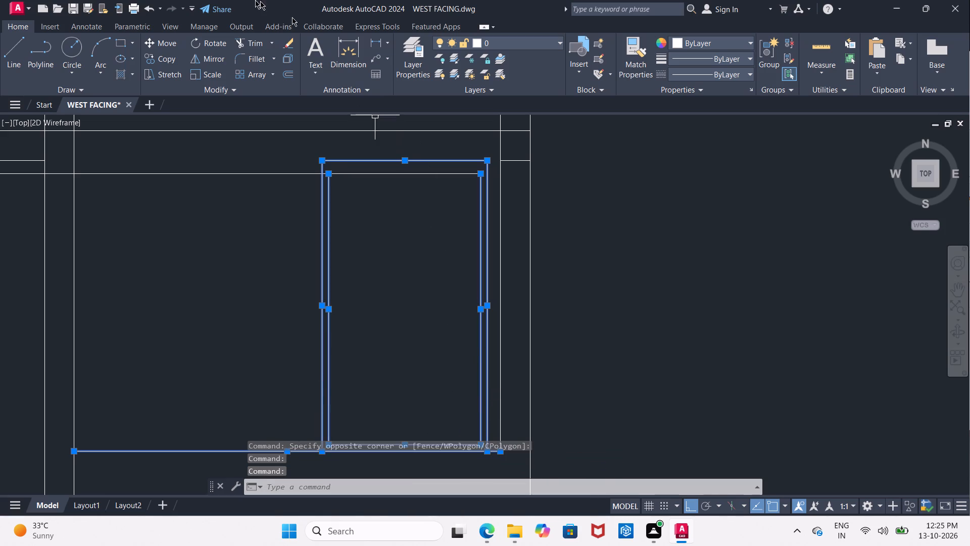
left_click(171, 47)
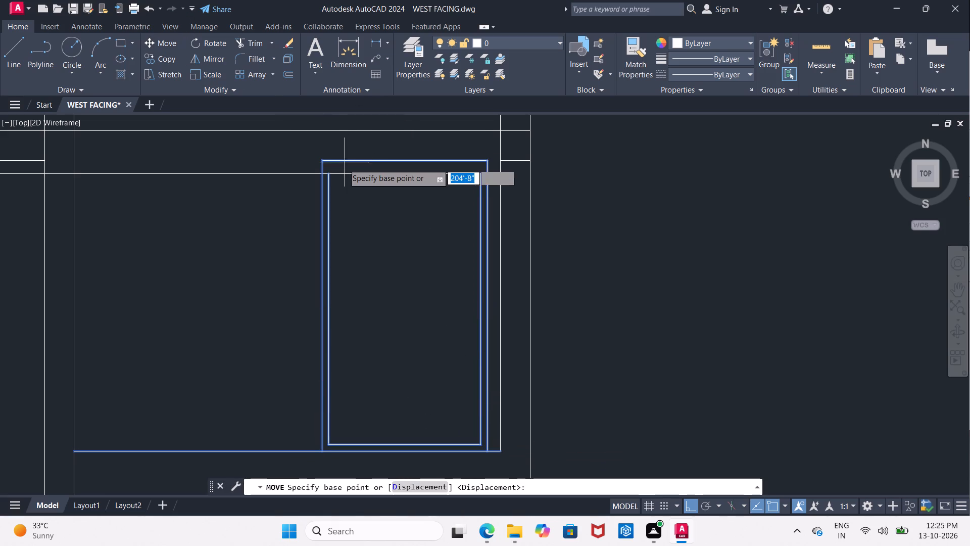
left_click(325, 159)
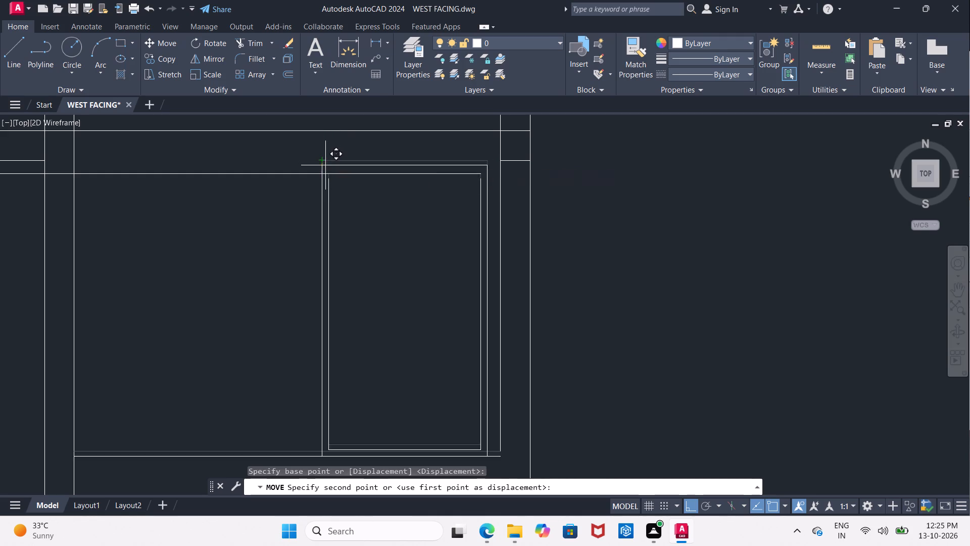
scroll(323, 175, "up", 2)
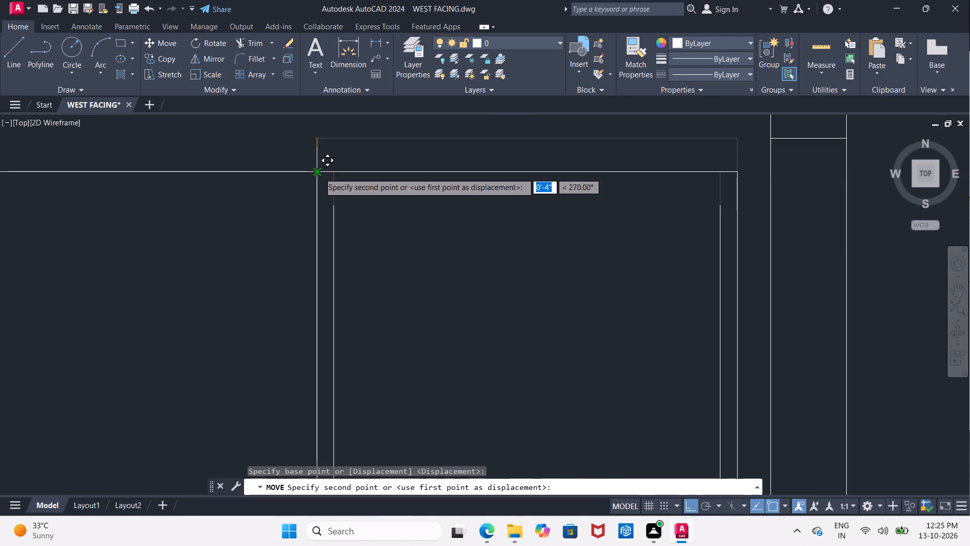
left_click(319, 173)
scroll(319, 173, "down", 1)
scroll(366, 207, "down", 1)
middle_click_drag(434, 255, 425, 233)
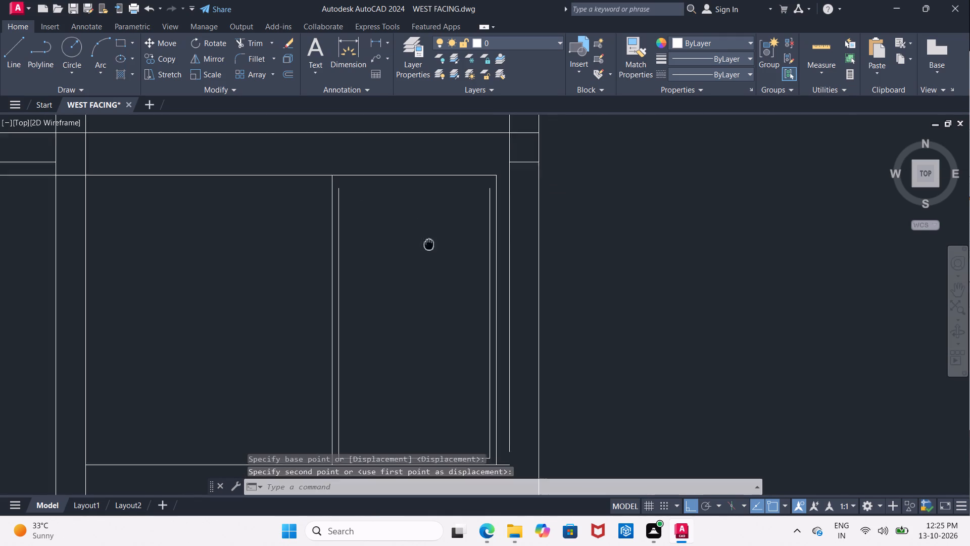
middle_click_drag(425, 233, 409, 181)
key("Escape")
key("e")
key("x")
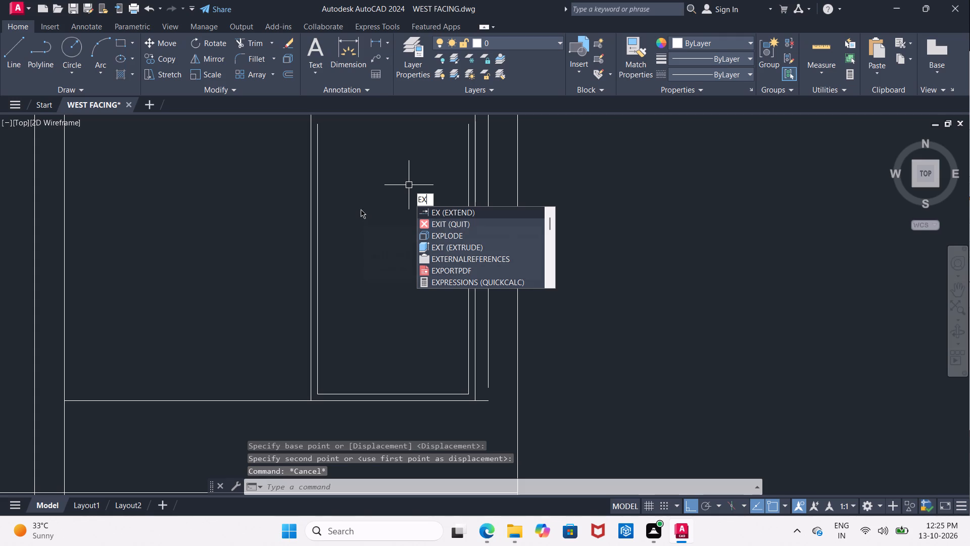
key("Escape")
Draw a horizontal line joining the top ends of the inner frame's two verticals in the right bay's opening.
middle_click_drag(362, 212, 312, 299)
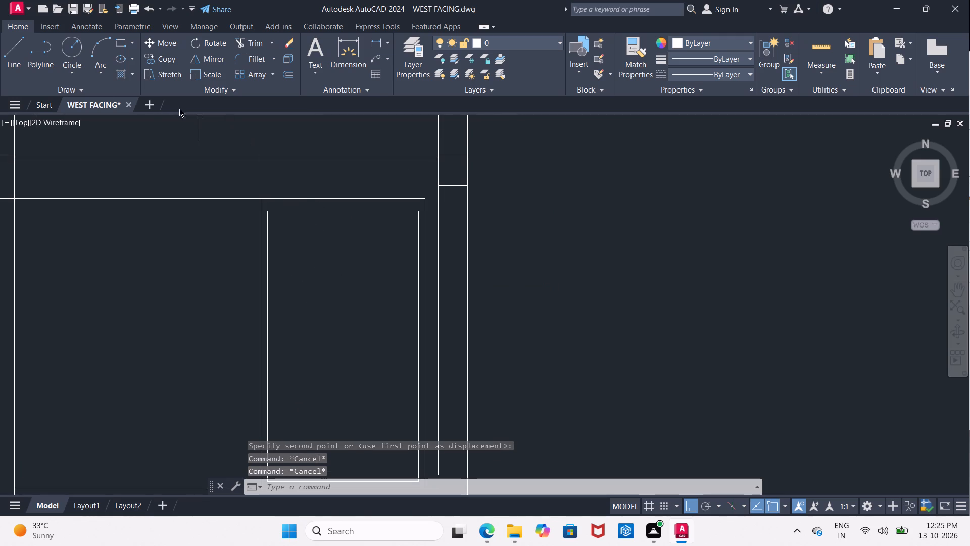
left_click(23, 49)
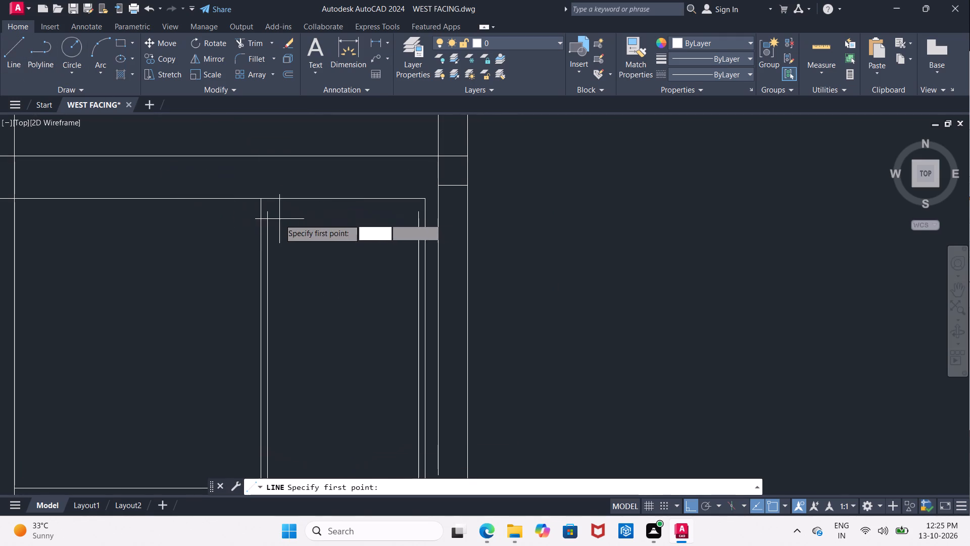
left_click_drag(263, 210, 268, 211)
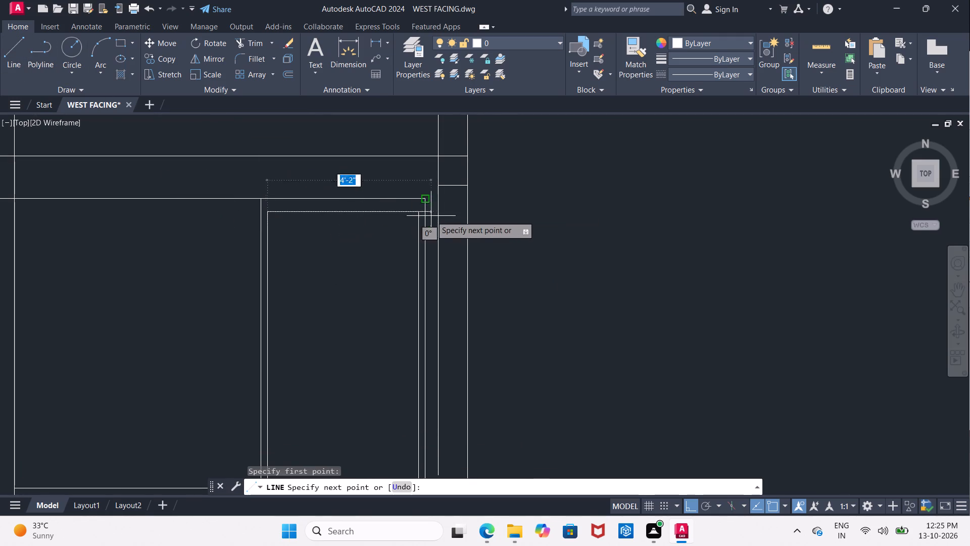
left_click(416, 212)
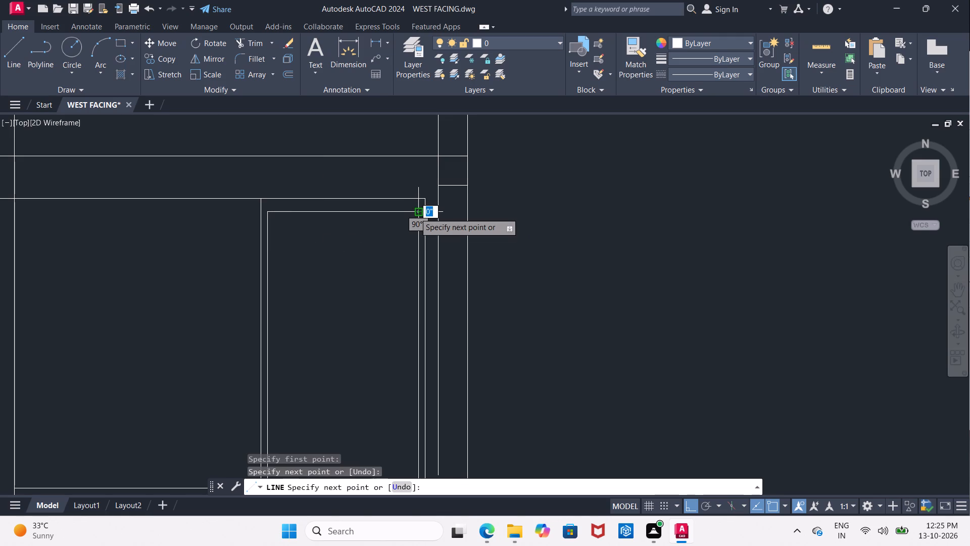
key("Escape")
Move the left bay opening's two verticals down so their top ends sit on the long horizontal line below the slab band.
middle_click_drag(359, 254, 398, 278)
scroll(408, 276, "down", 1)
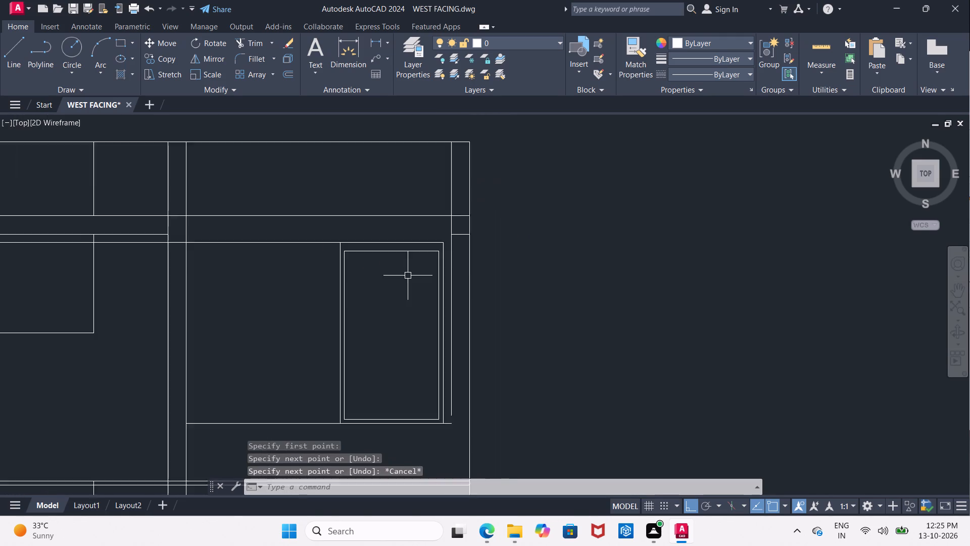
scroll(408, 276, "down", 2)
scroll(336, 261, "up", 1)
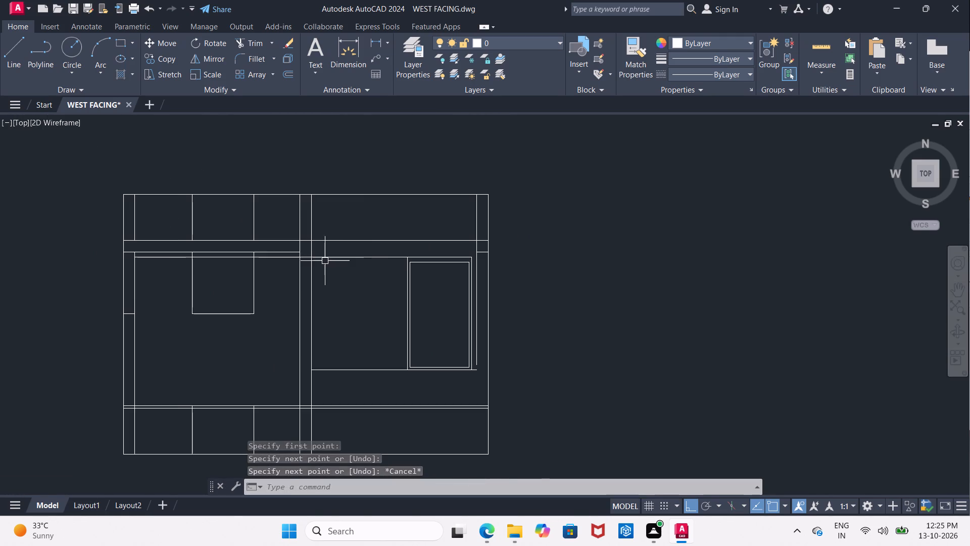
scroll(324, 260, "up", 2)
middle_click_drag(354, 235, 399, 213)
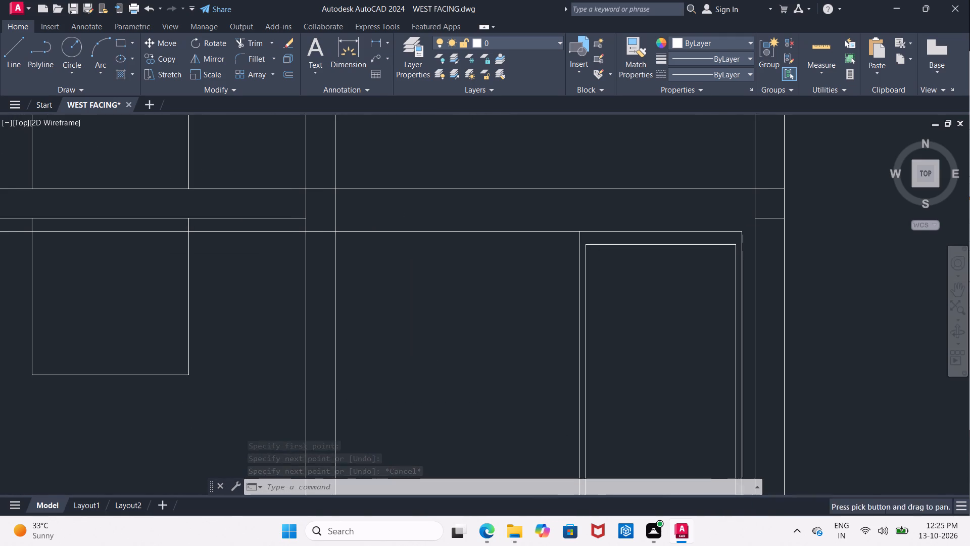
left_click(189, 263)
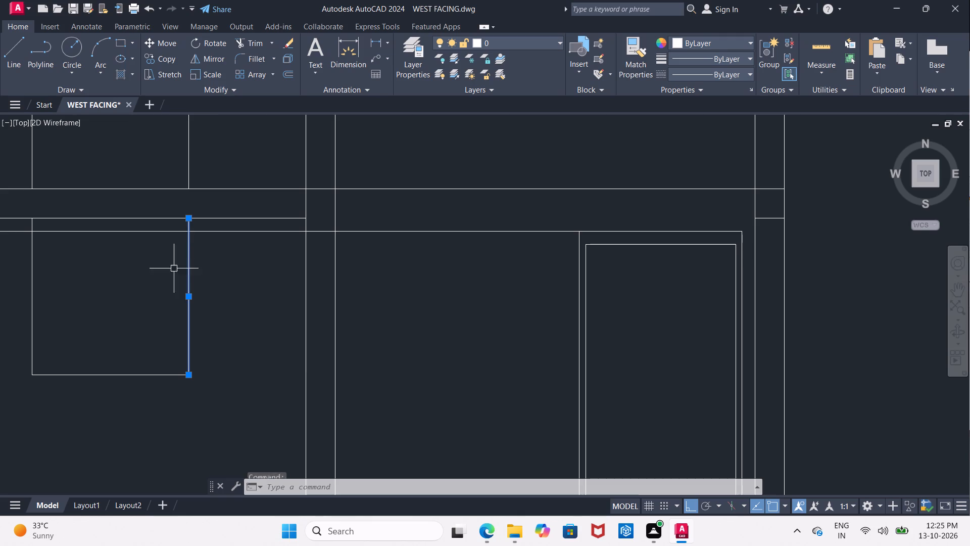
left_click(31, 284)
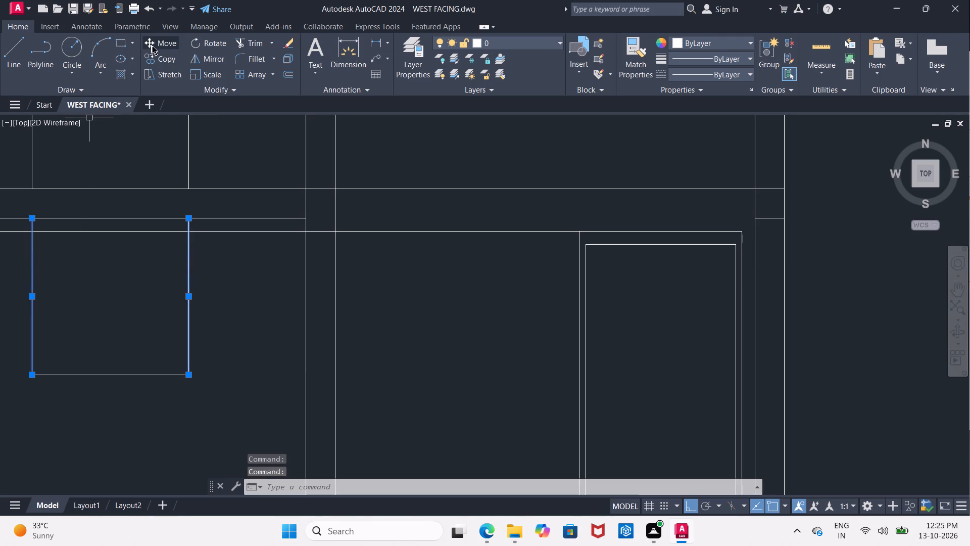
left_click(155, 47)
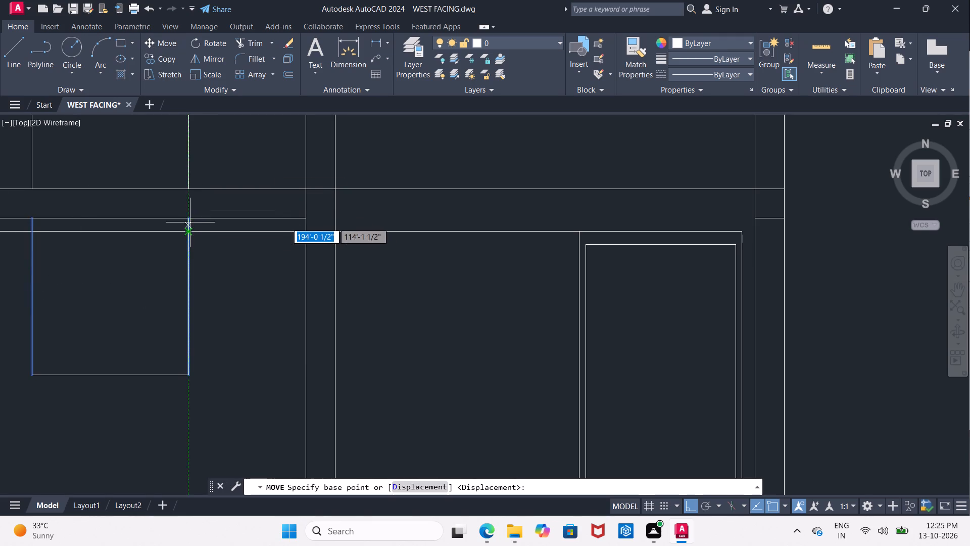
left_click(190, 219)
left_click(187, 235)
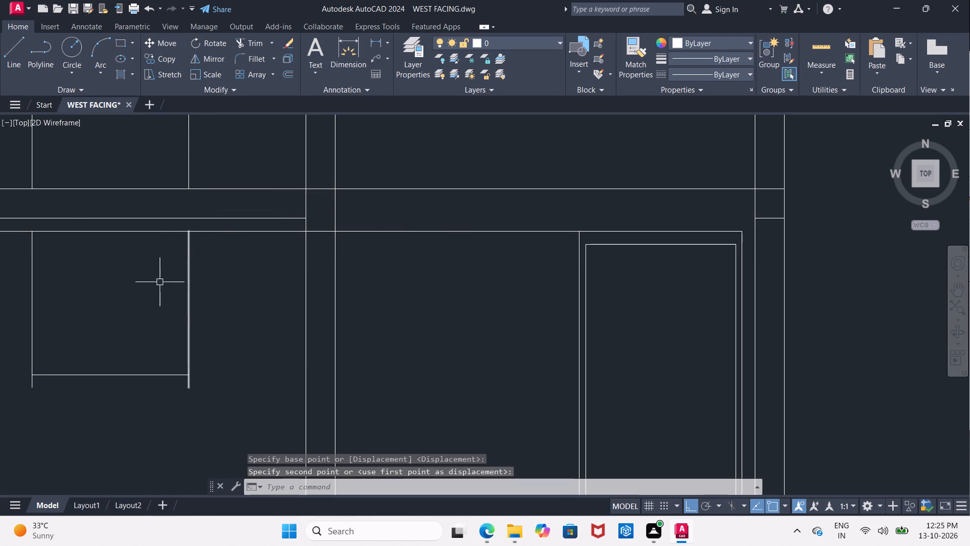
Move the left bay opening's bottom line down to the lower ends of its two verticals.
left_click(131, 375)
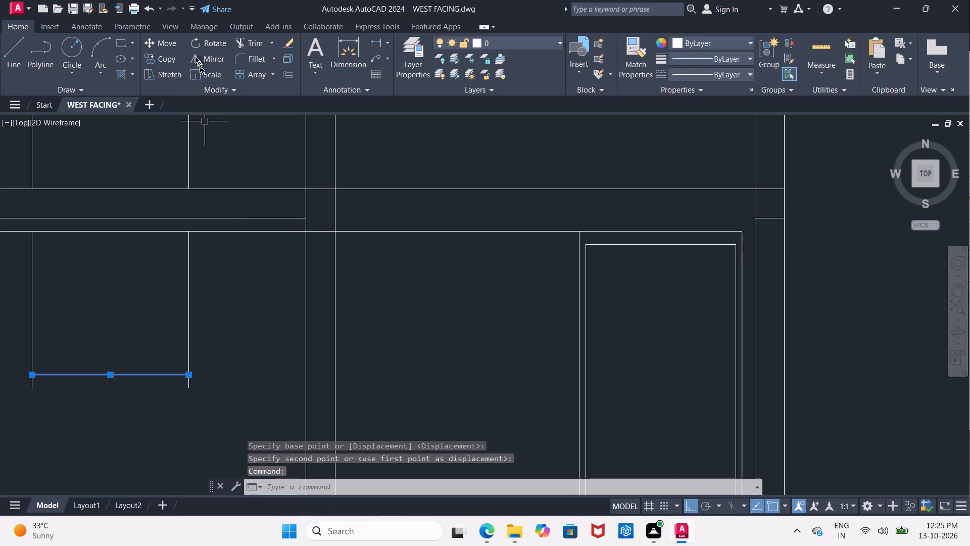
left_click(161, 47)
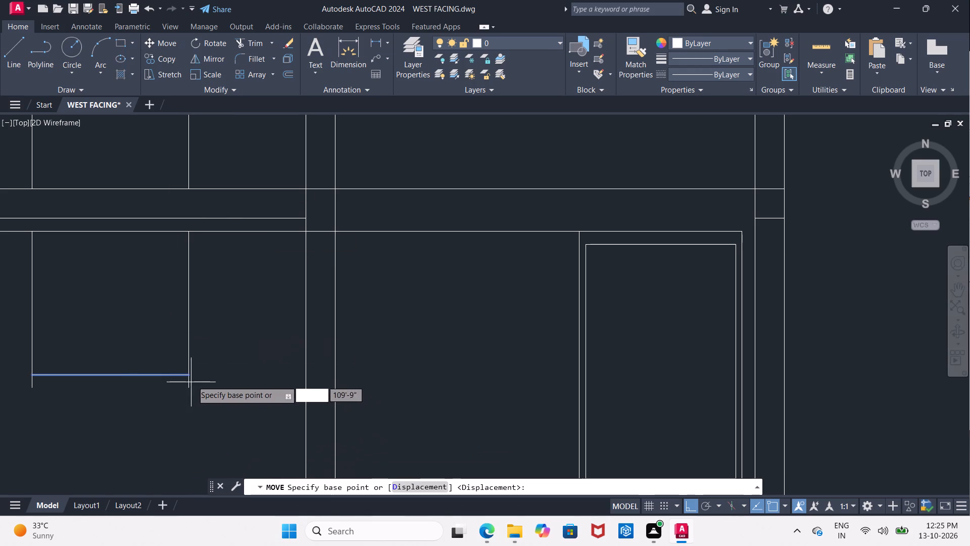
left_click(189, 372)
left_click(185, 386)
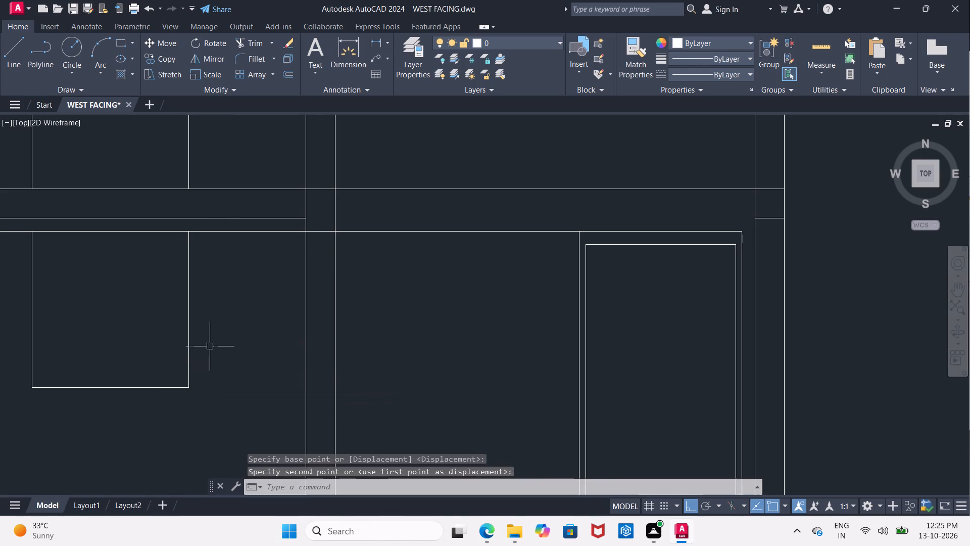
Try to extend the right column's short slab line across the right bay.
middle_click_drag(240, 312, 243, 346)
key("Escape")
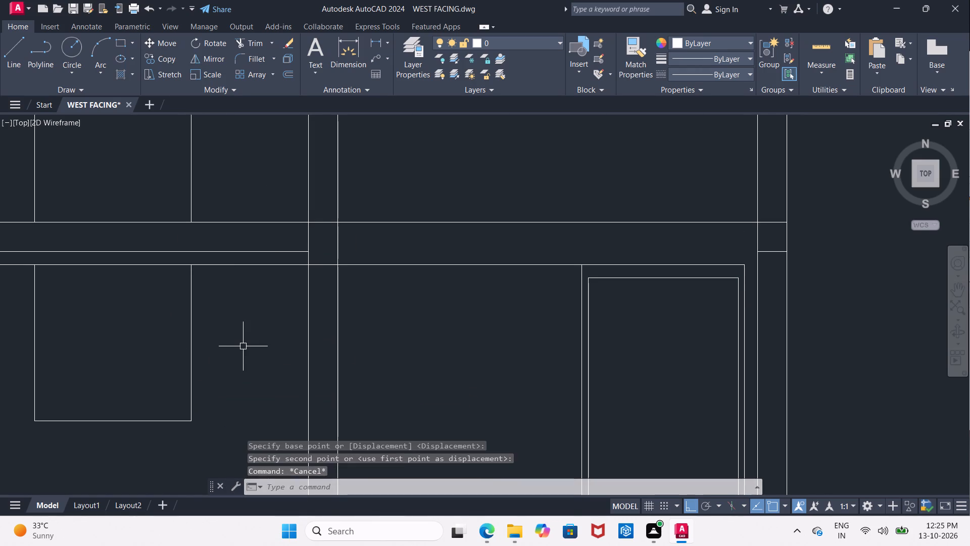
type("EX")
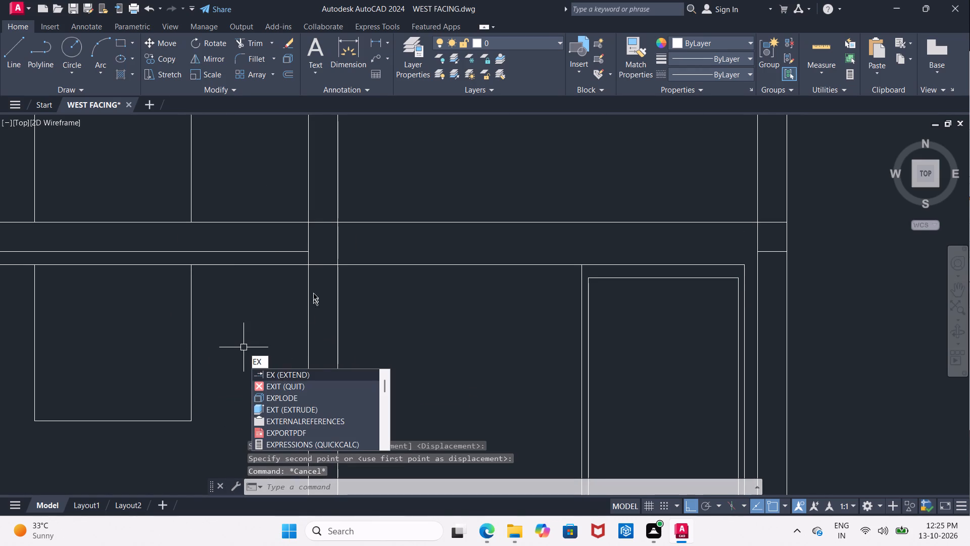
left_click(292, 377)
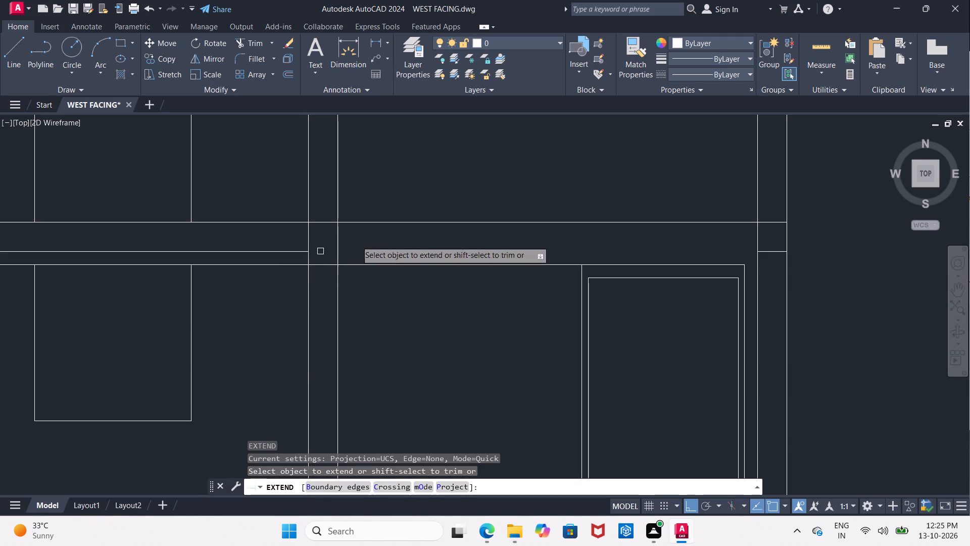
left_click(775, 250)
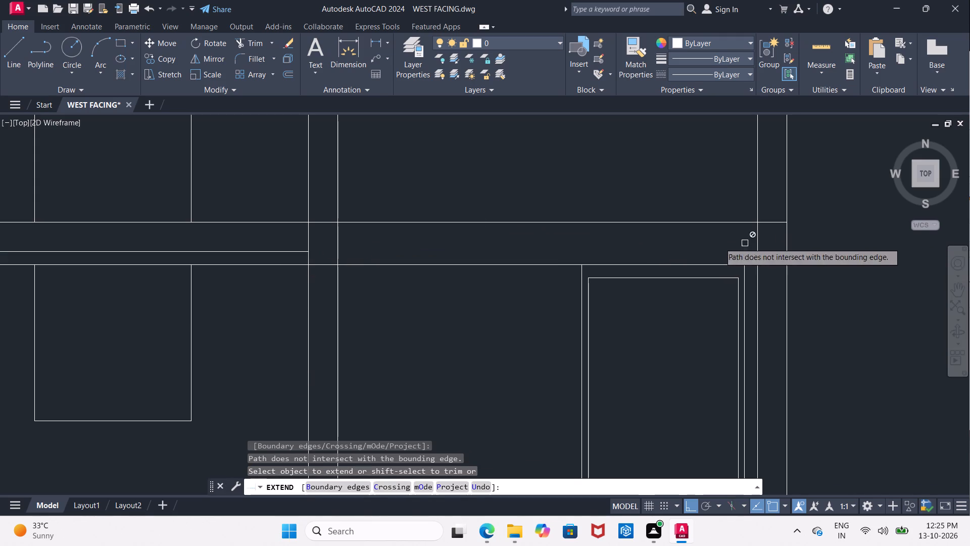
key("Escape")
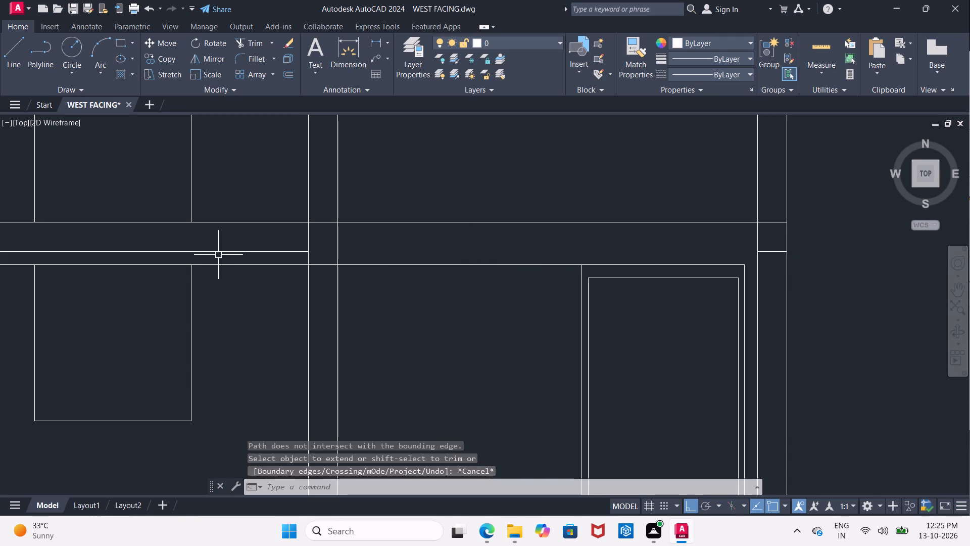
Stretch the slab band's lower line from the central column across the right bay to the right column's inner edge.
left_click(220, 250)
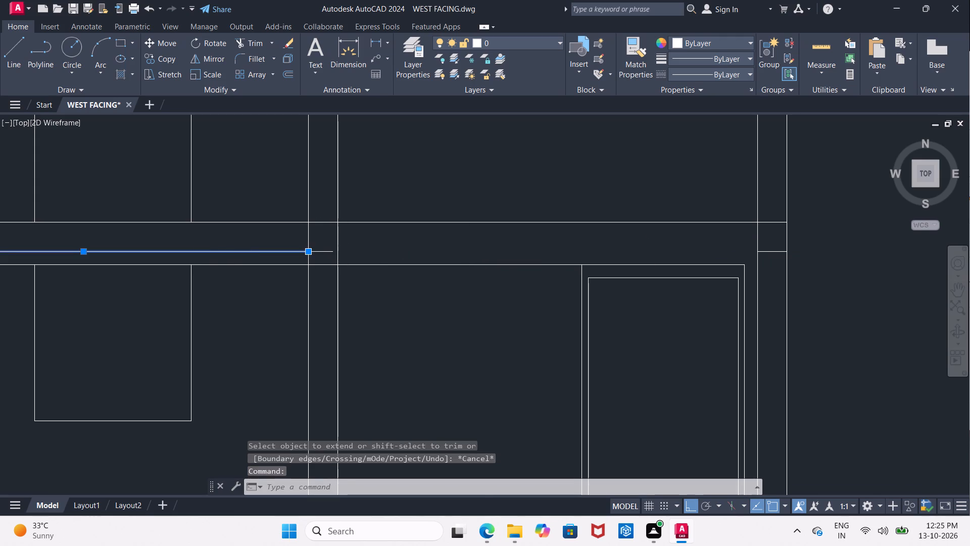
left_click(308, 251)
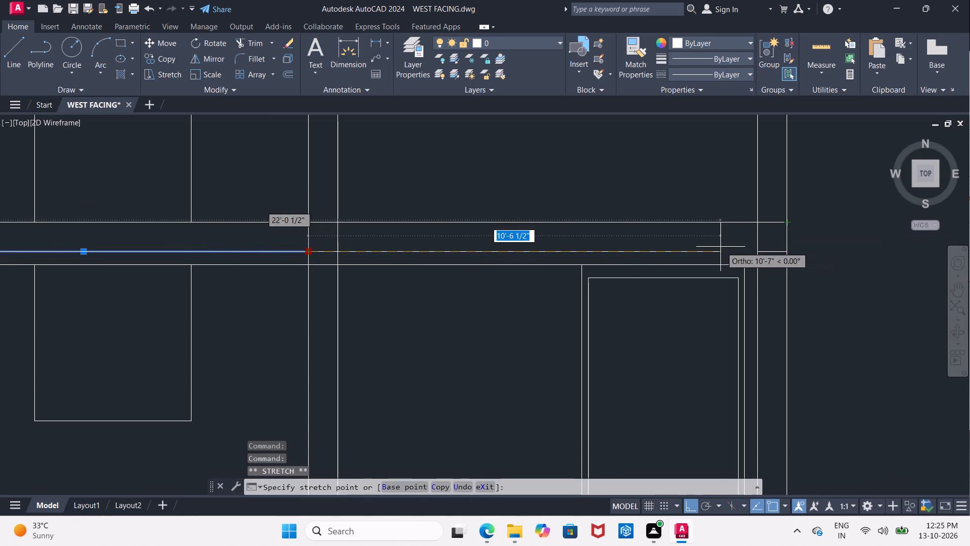
left_click(760, 256)
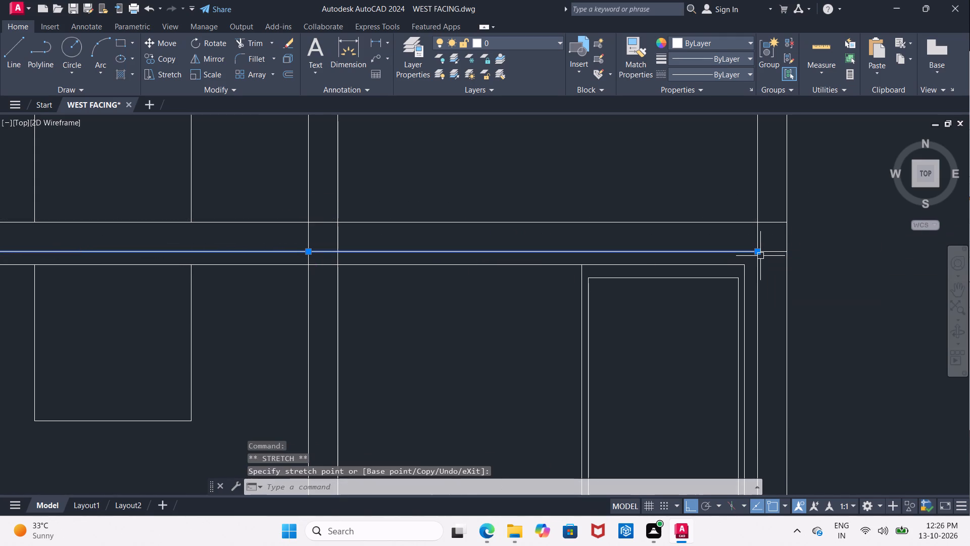
key("Escape")
Trim the long line below the slab band on both sides of the openings and across the central column, leaving only the openings' top edges.
scroll(519, 267, "down", 2)
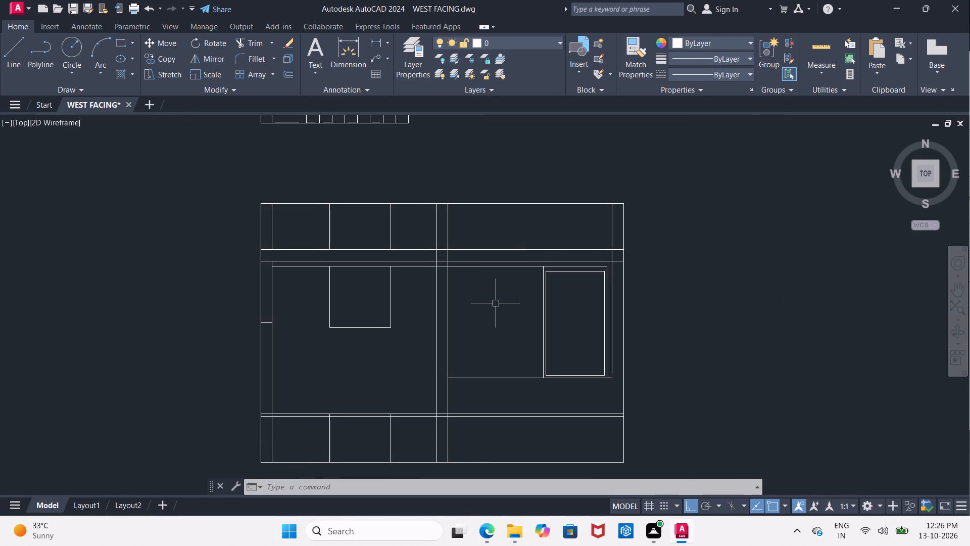
type("TR")
key("Return")
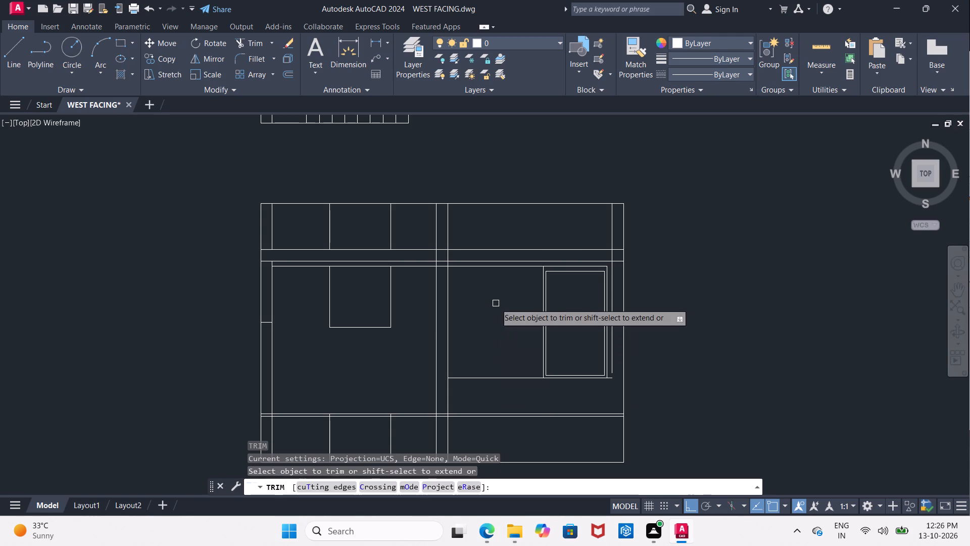
left_click(517, 268)
scroll(508, 274, "down", 1)
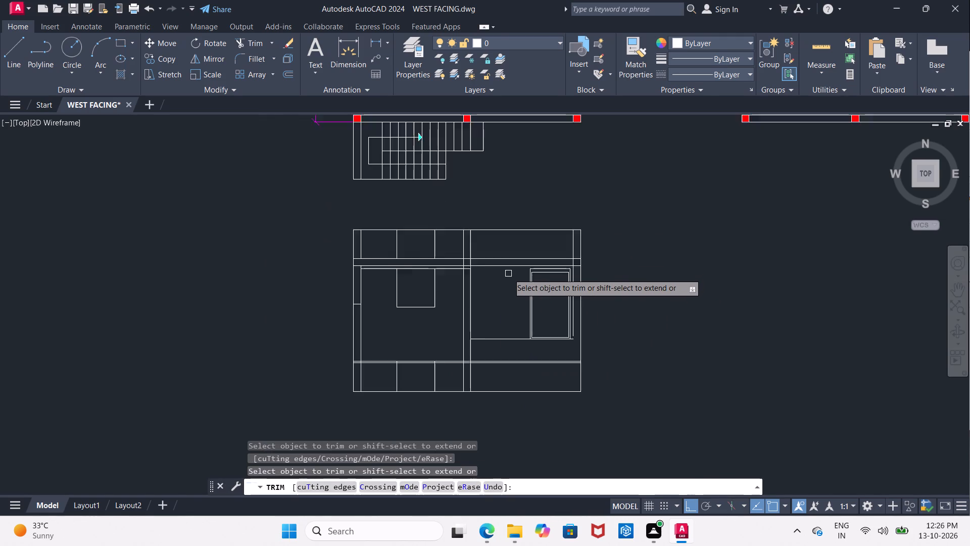
scroll(508, 274, "down", 3)
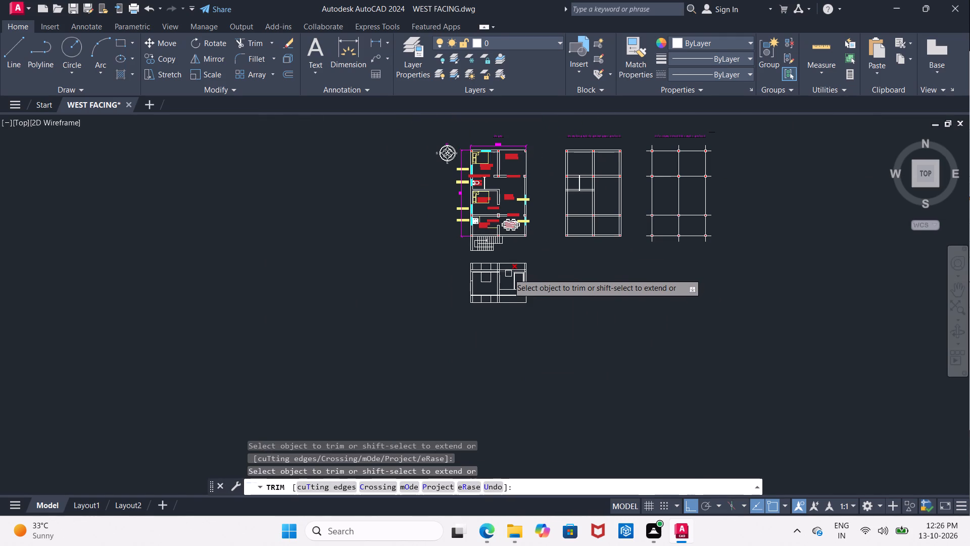
scroll(495, 276, "up", 5)
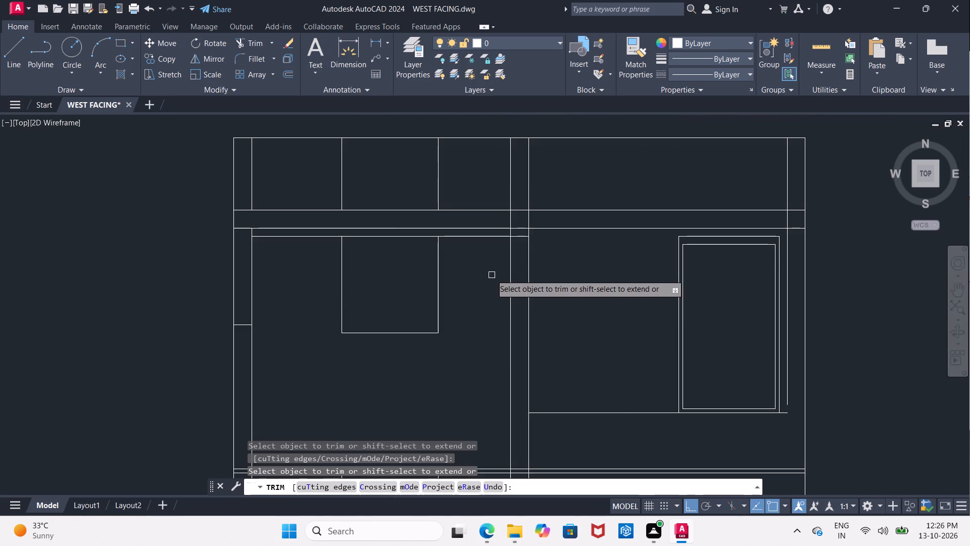
left_click(486, 237)
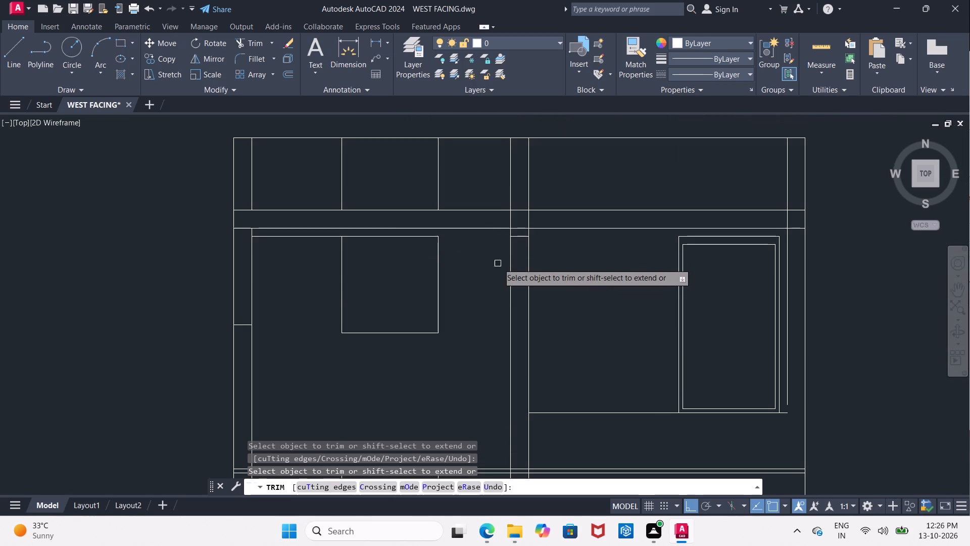
left_click(522, 237)
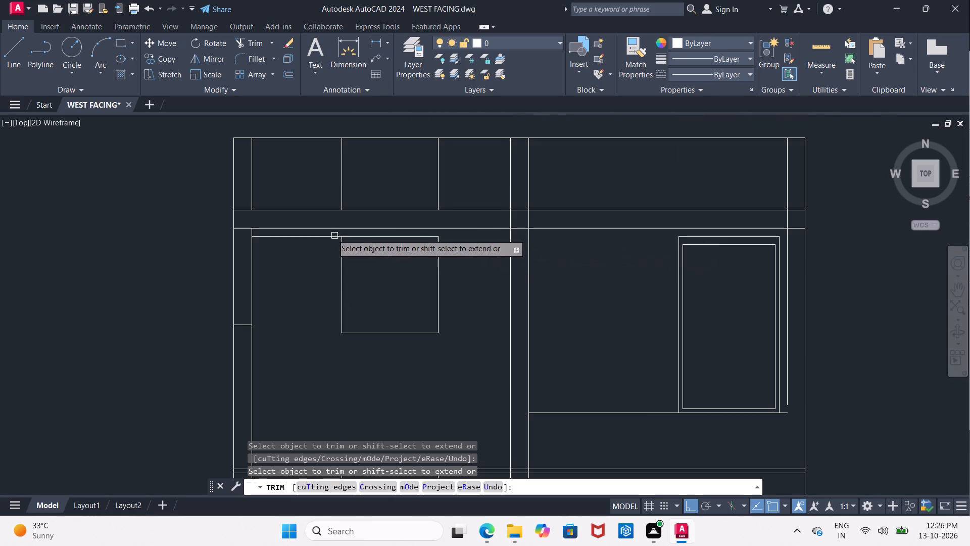
left_click(330, 236)
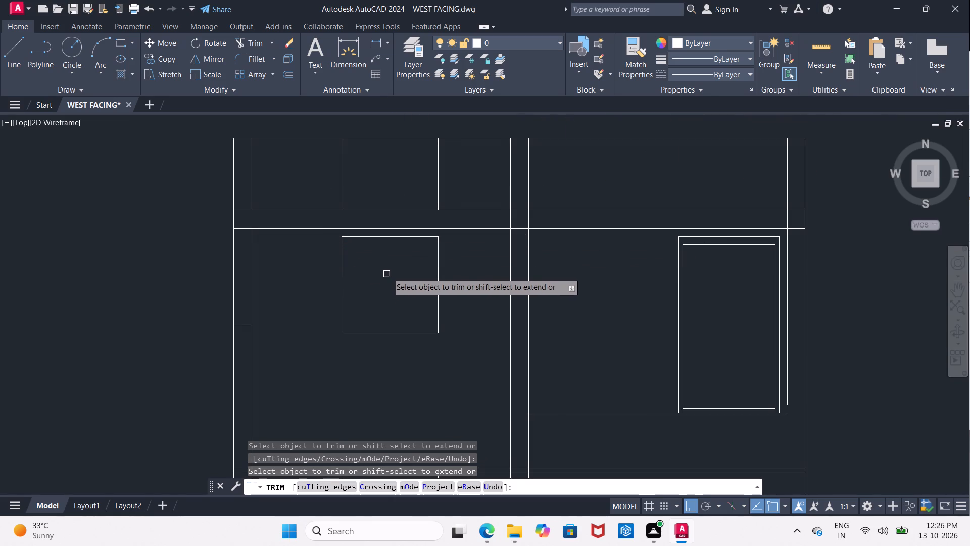
Trim away the left bay's two vertical lines above the slab band, in line with the opening.
left_click(343, 190)
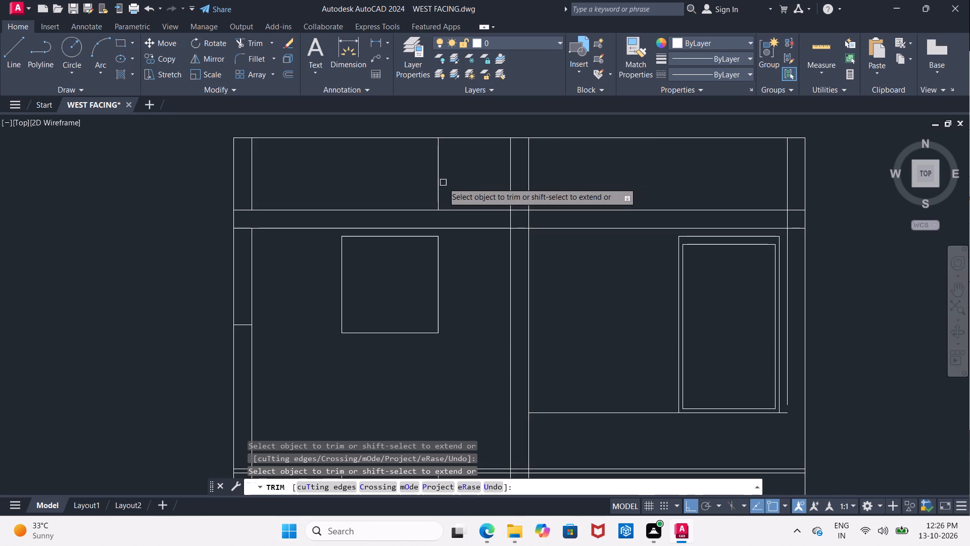
left_click(440, 183)
middle_click_drag(446, 174, 401, 157)
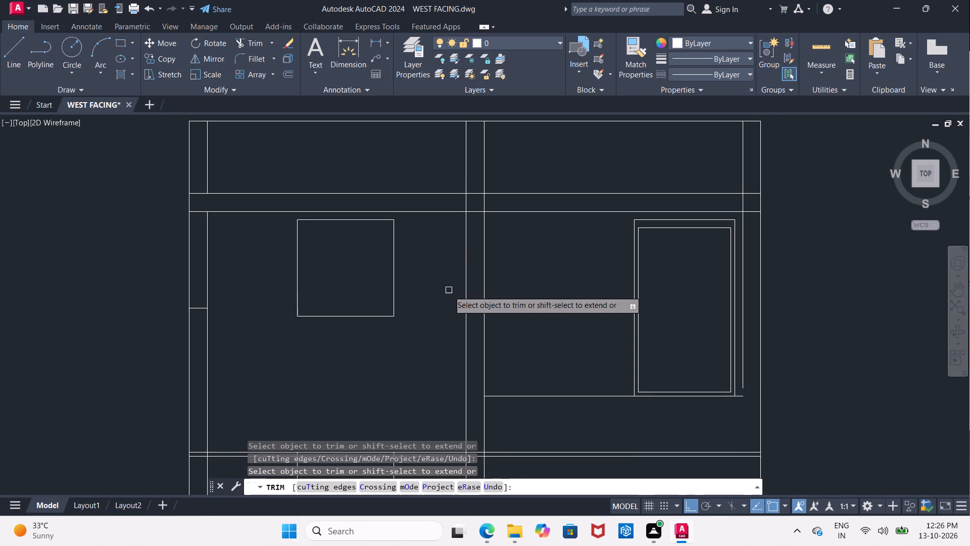
middle_click_drag(561, 332, 385, 210)
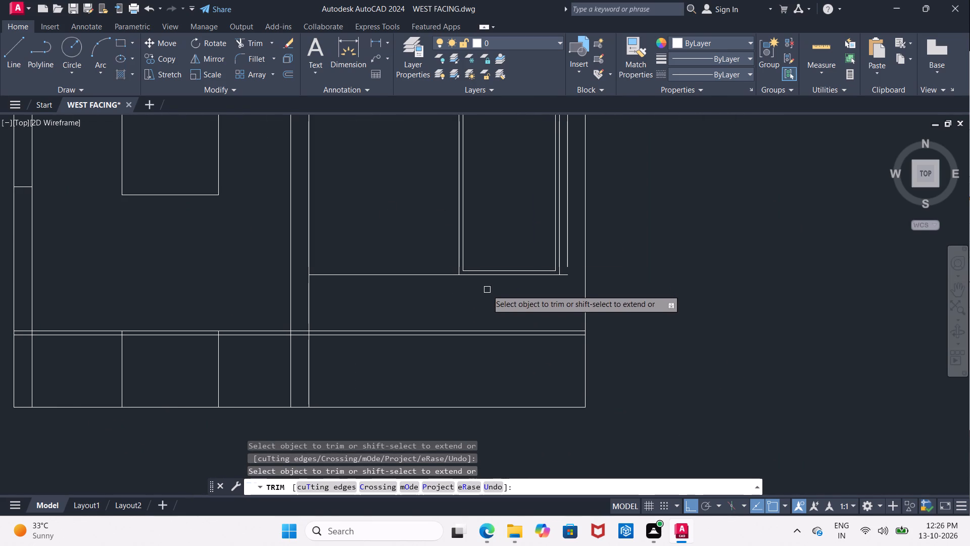
key("Escape")
Extend the right column's inner vertical down to the right bay's base line.
key("e")
key("x")
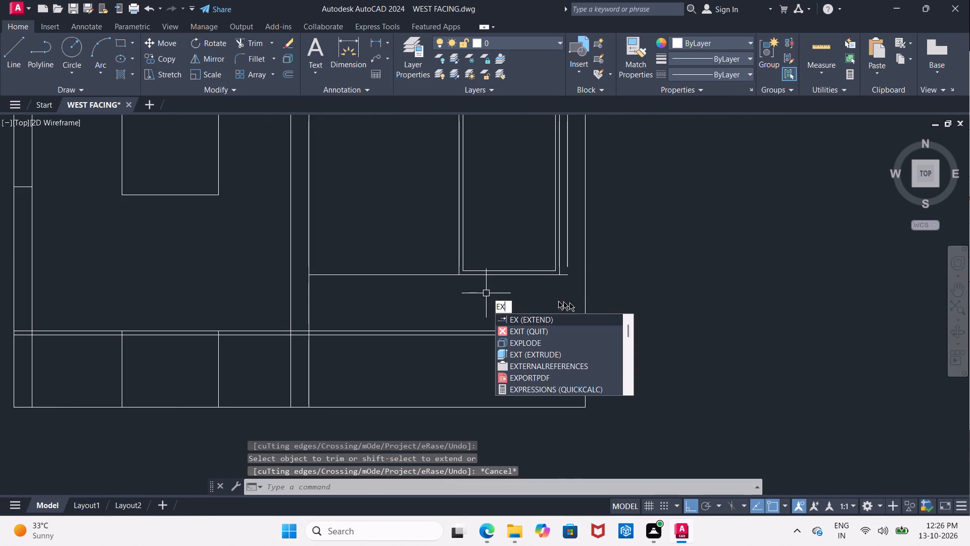
left_click(548, 322)
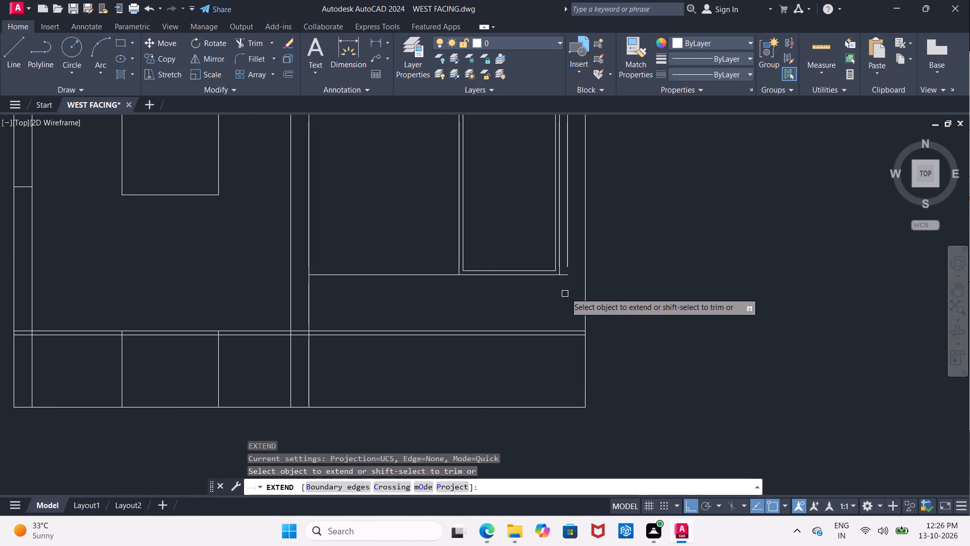
left_click(568, 257)
middle_click_drag(498, 298, 502, 311)
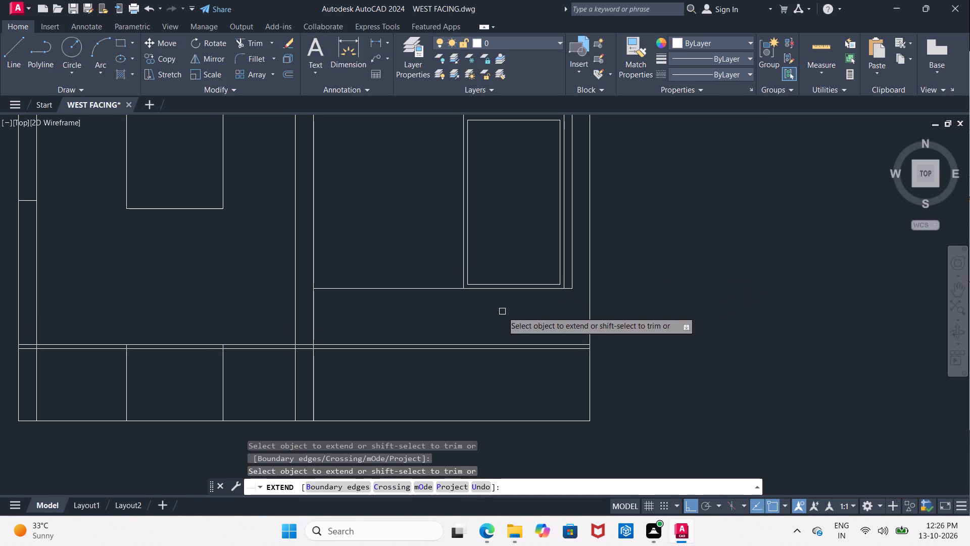
key("Escape")
Delete the upper of the two closely spaced full-width horizontal lines near the elevation's base.
scroll(502, 311, "down", 2)
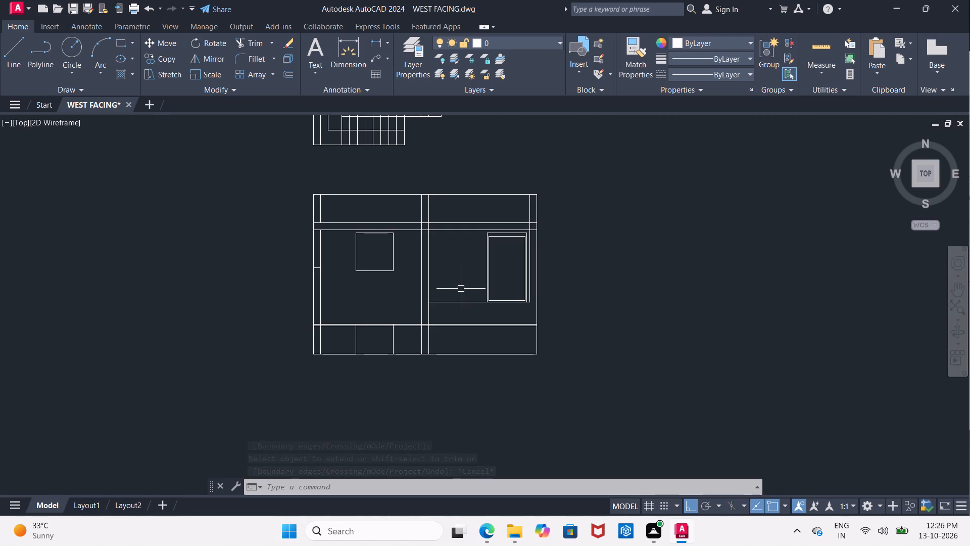
scroll(471, 317, "down", 2)
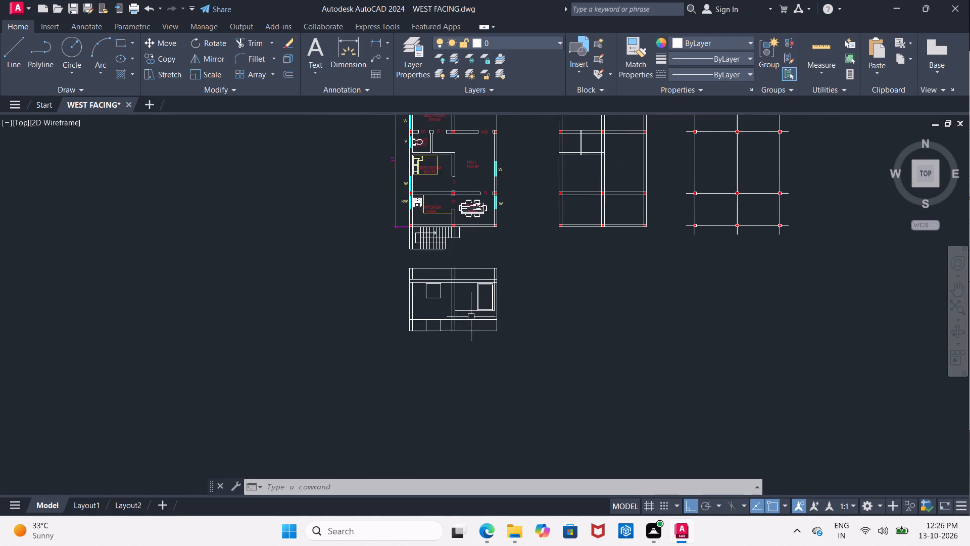
middle_click_drag(471, 317, 452, 322)
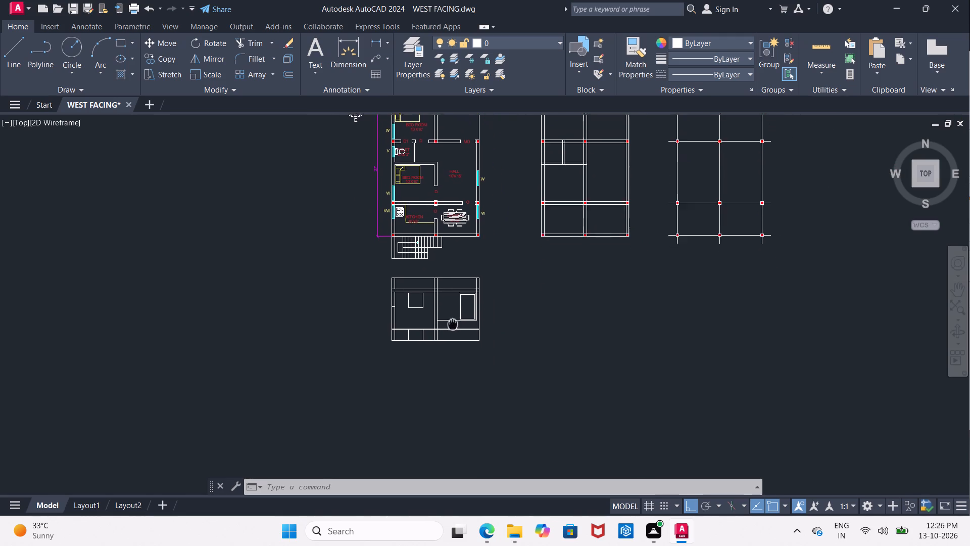
middle_click_drag(452, 322, 452, 281)
scroll(450, 347, "down", 1)
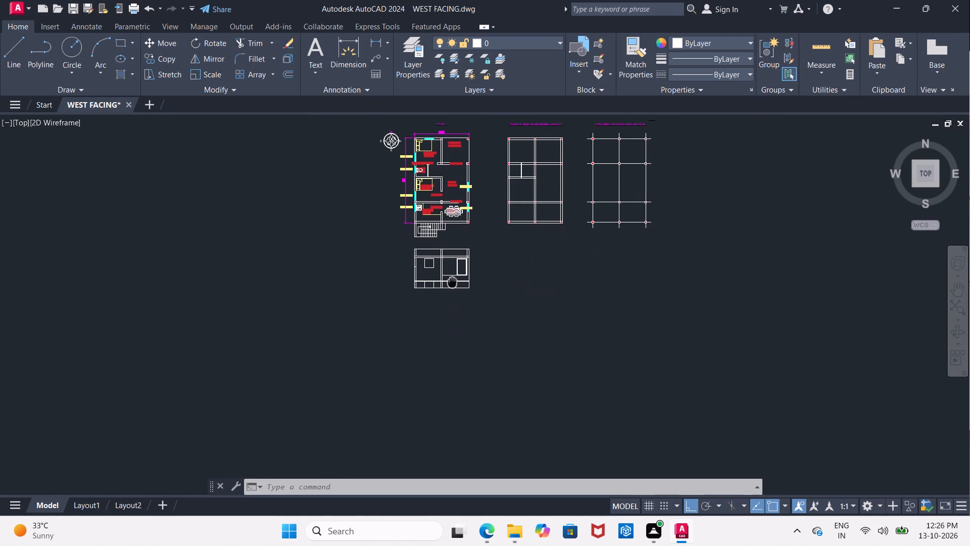
middle_click_drag(452, 281, 448, 273)
scroll(449, 276, "up", 5)
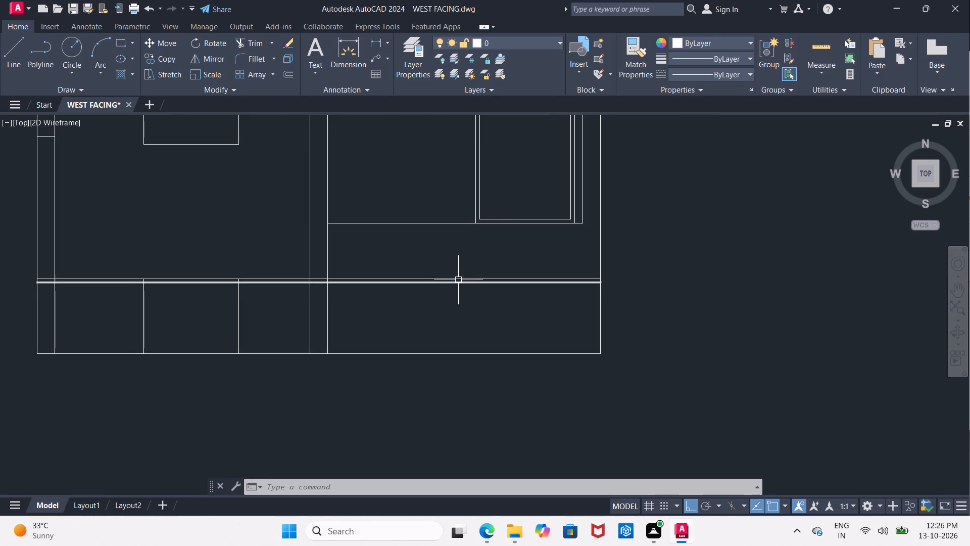
left_click(458, 280)
key("Escape")
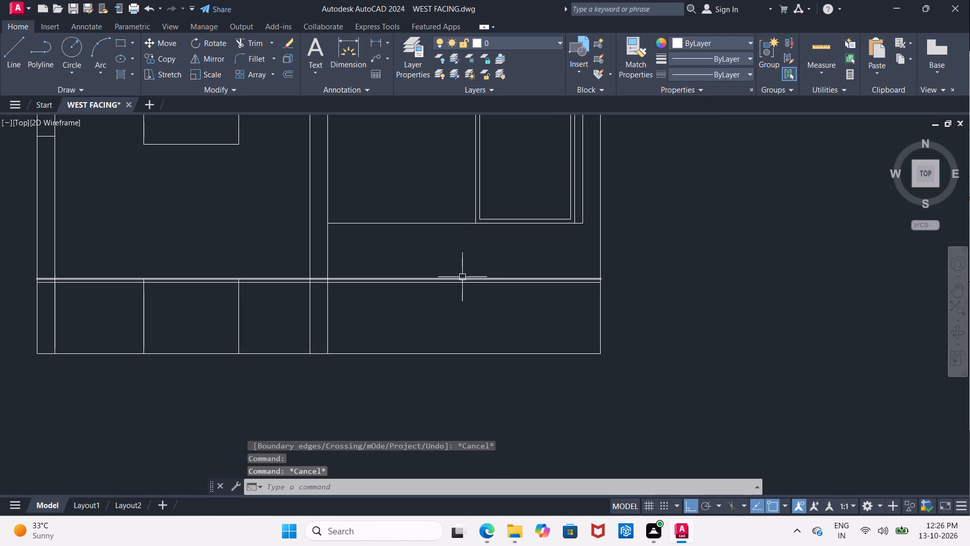
left_click(462, 276)
left_click(462, 276)
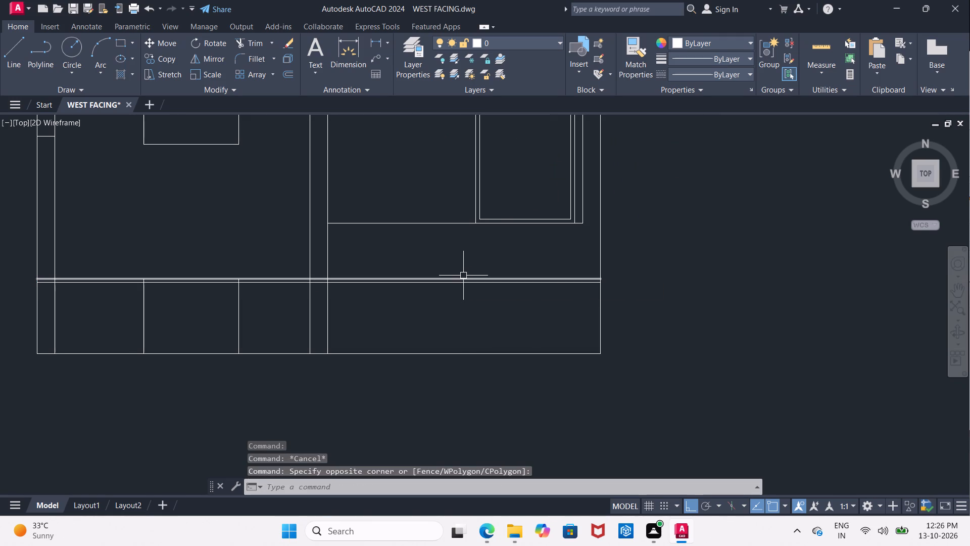
left_click(463, 276)
key("Escape")
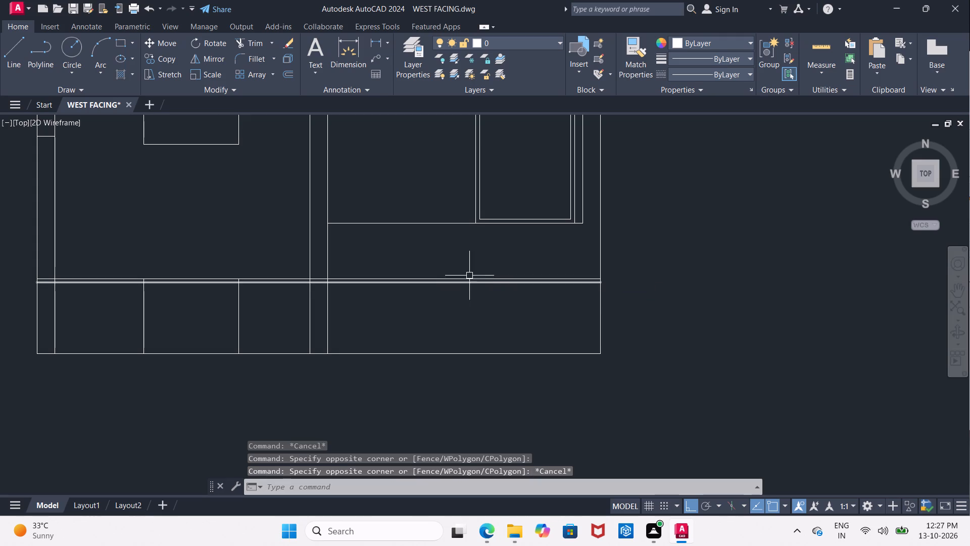
scroll(470, 276, "up", 2)
left_click(468, 283)
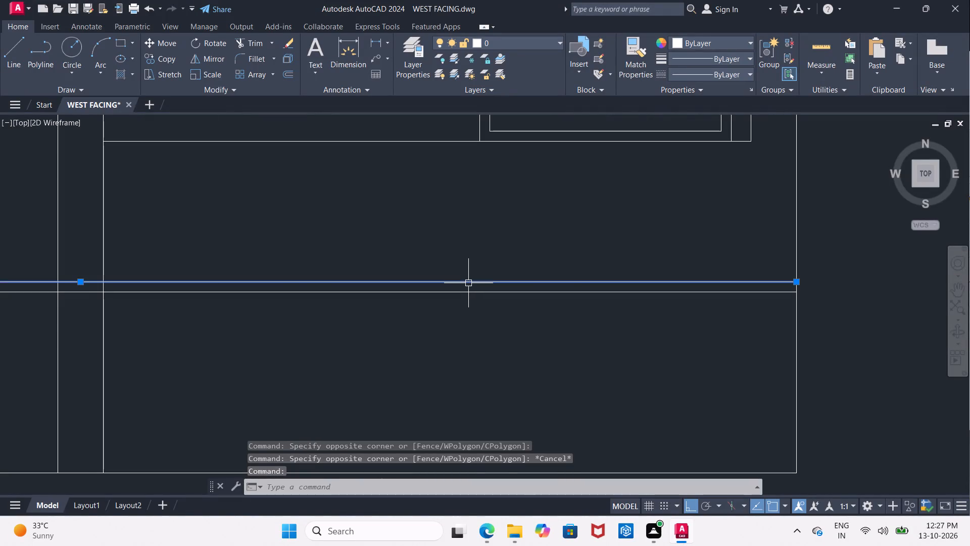
key("Delete")
Delete the two leftover vertical lines in the left bay's bottom band.
scroll(480, 284, "down", 2)
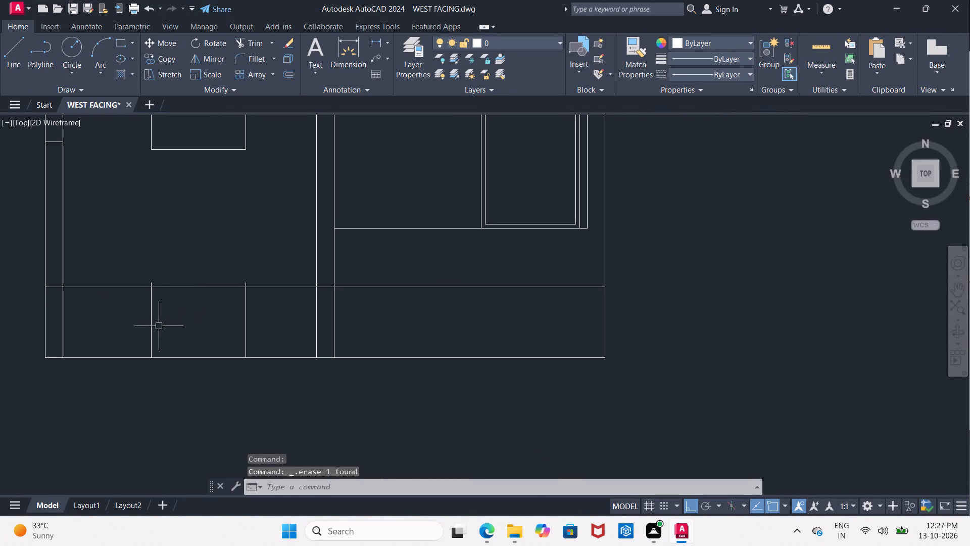
left_click(149, 333)
left_click(245, 323)
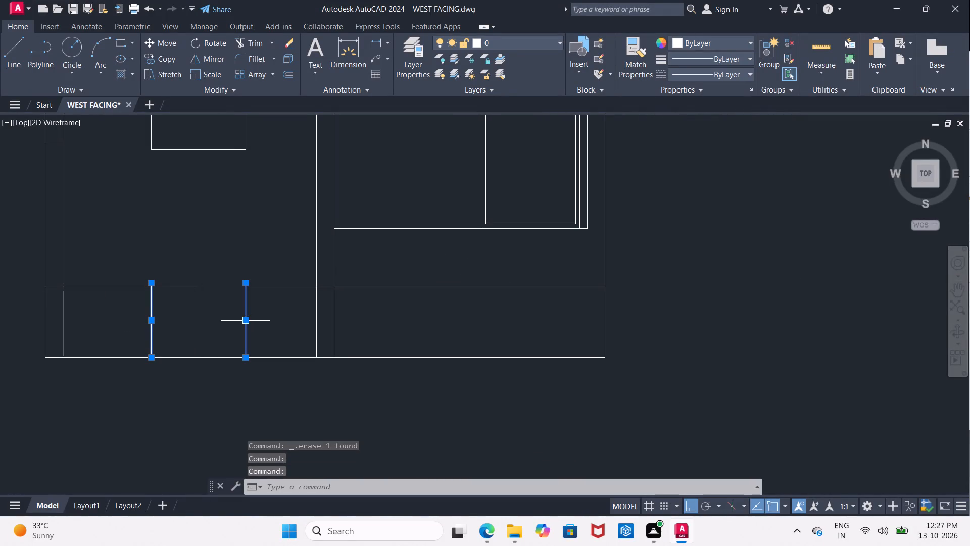
key("Delete")
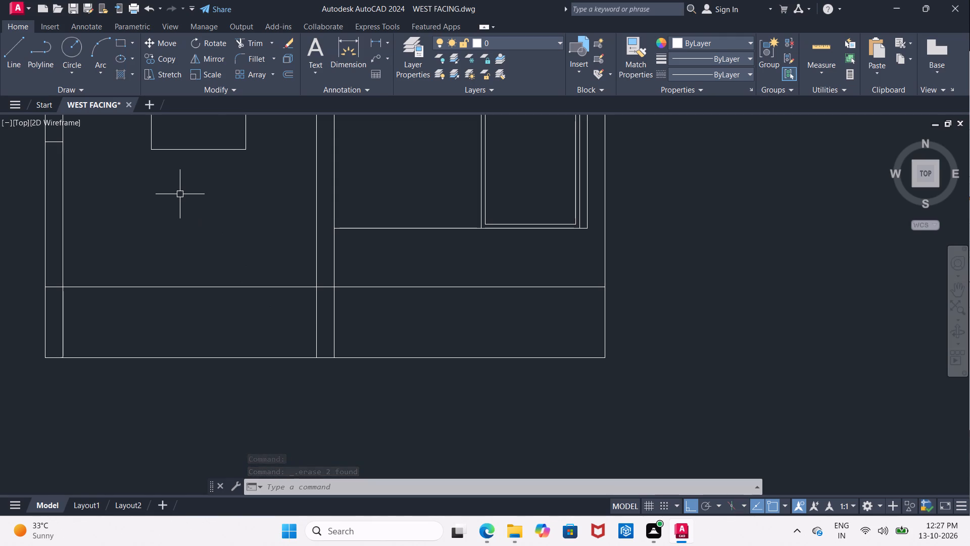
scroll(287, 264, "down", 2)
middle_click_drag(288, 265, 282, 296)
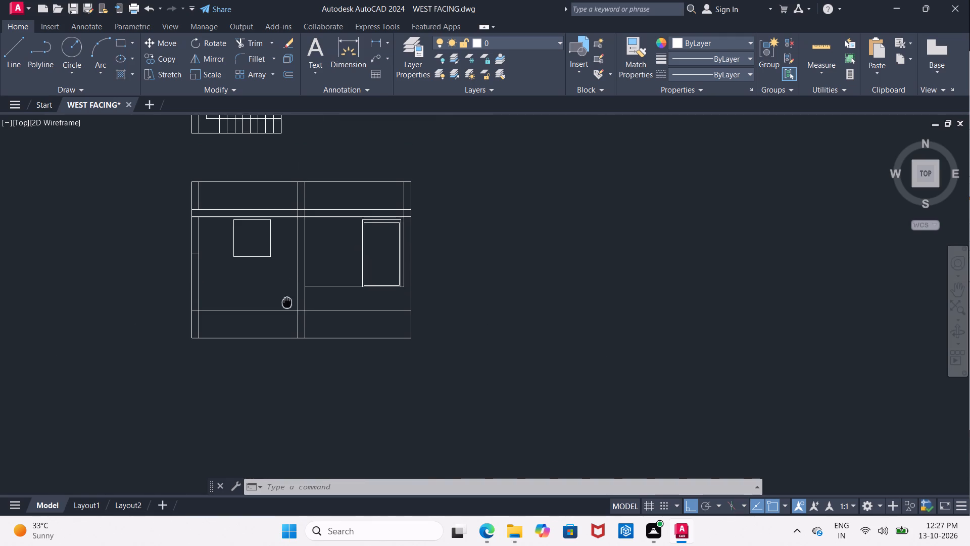
Delete the short horizontal line crossing the left column of the elevation.
scroll(198, 227, "up", 2)
left_click(176, 279)
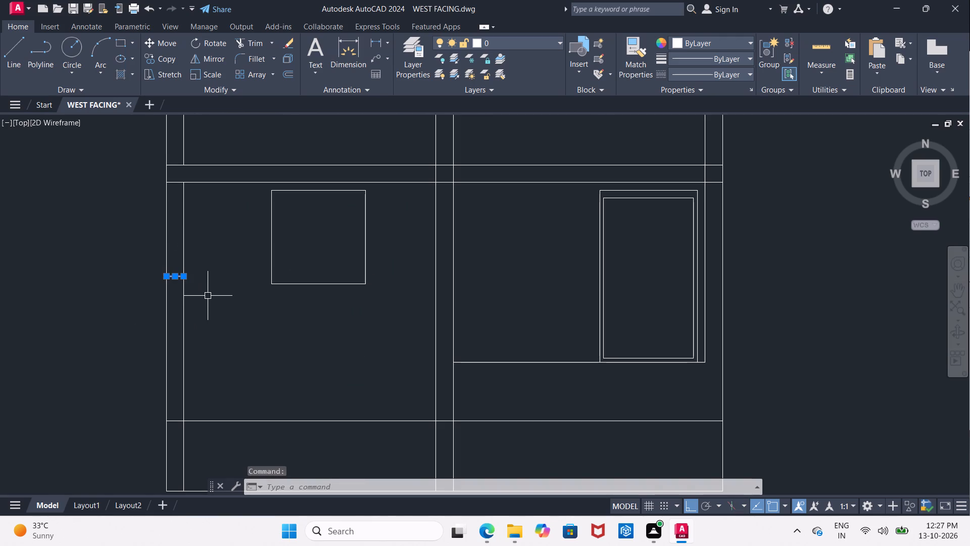
key("Delete")
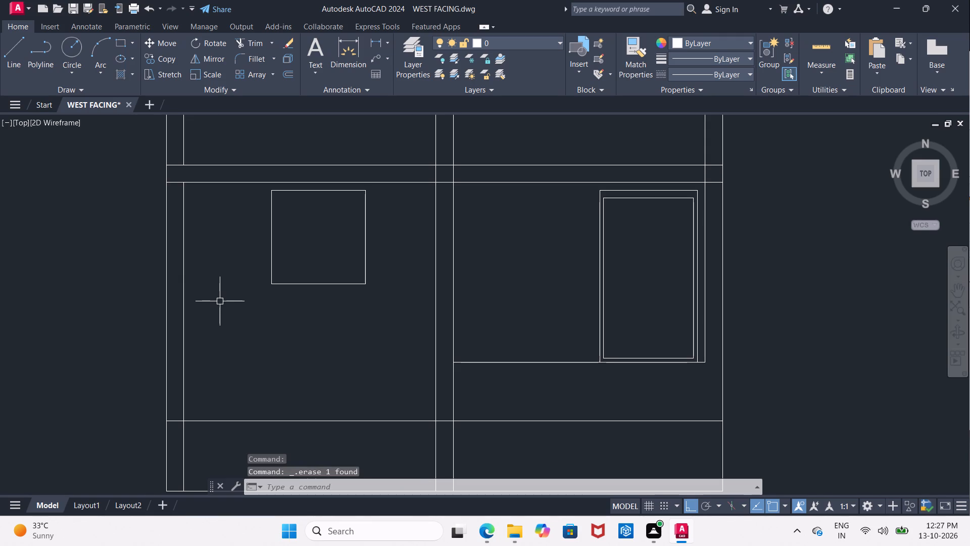
Trim away the part of the elevation's lower horizontal line that crosses the left column.
key("t")
key("r")
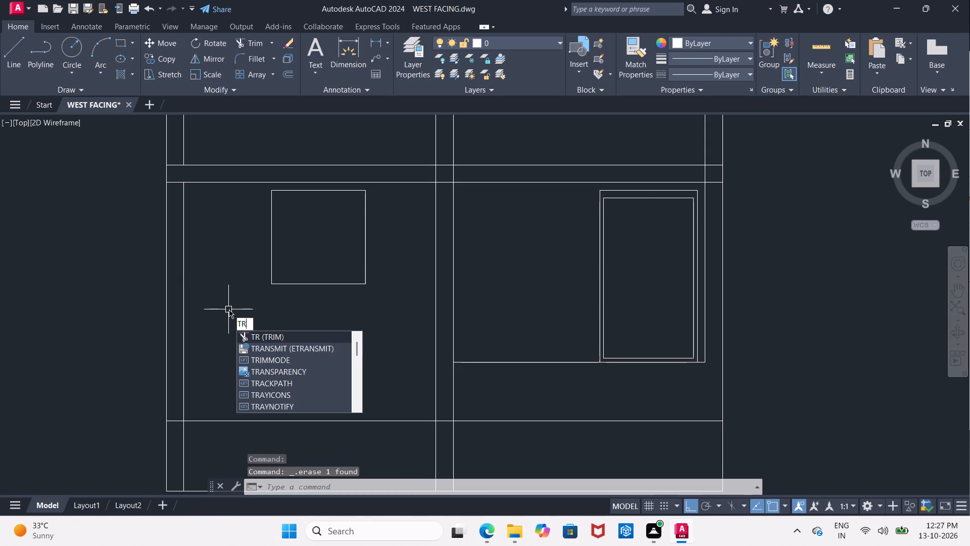
key("Return")
scroll(236, 339, "up", 1)
middle_click_drag(236, 339, 263, 32)
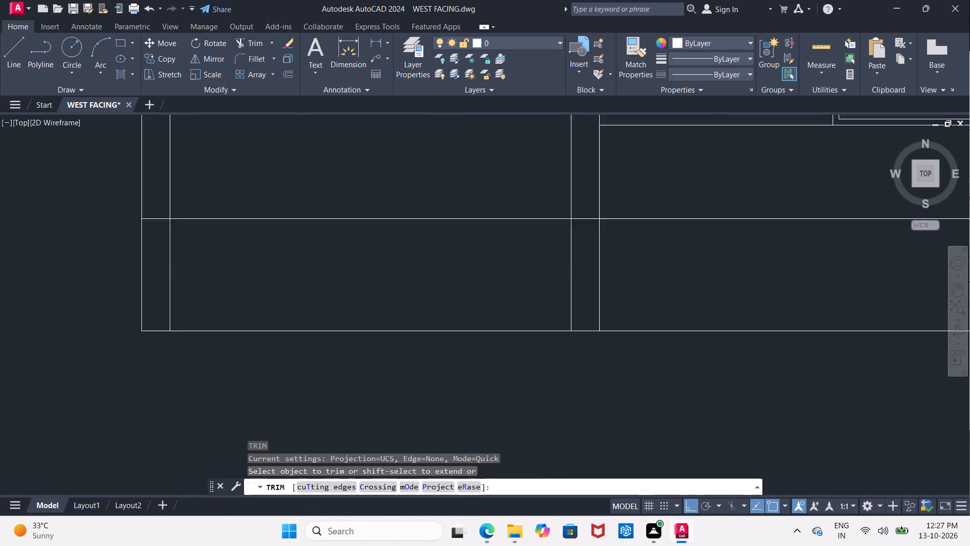
middle_click_drag(263, 32, 265, 41)
scroll(265, 40, "down", 1)
left_click(160, 173)
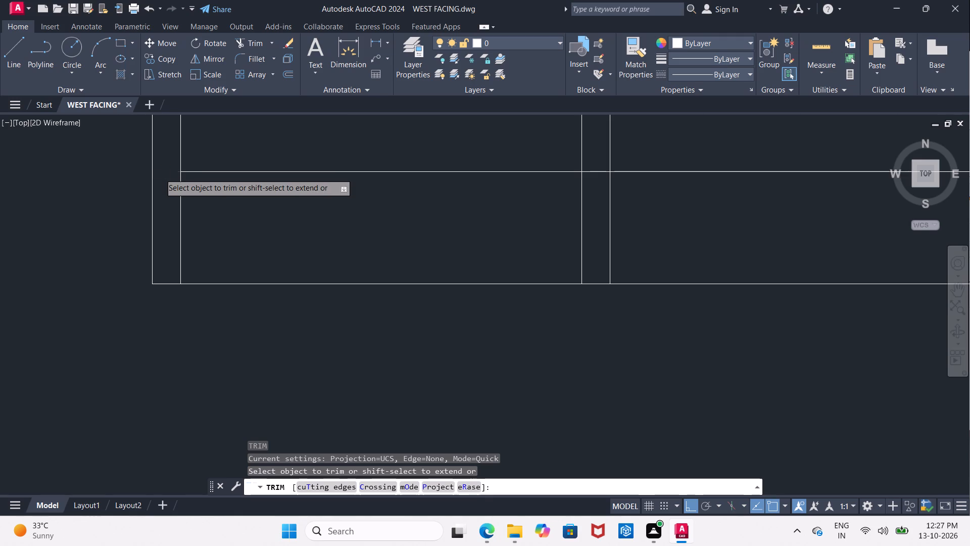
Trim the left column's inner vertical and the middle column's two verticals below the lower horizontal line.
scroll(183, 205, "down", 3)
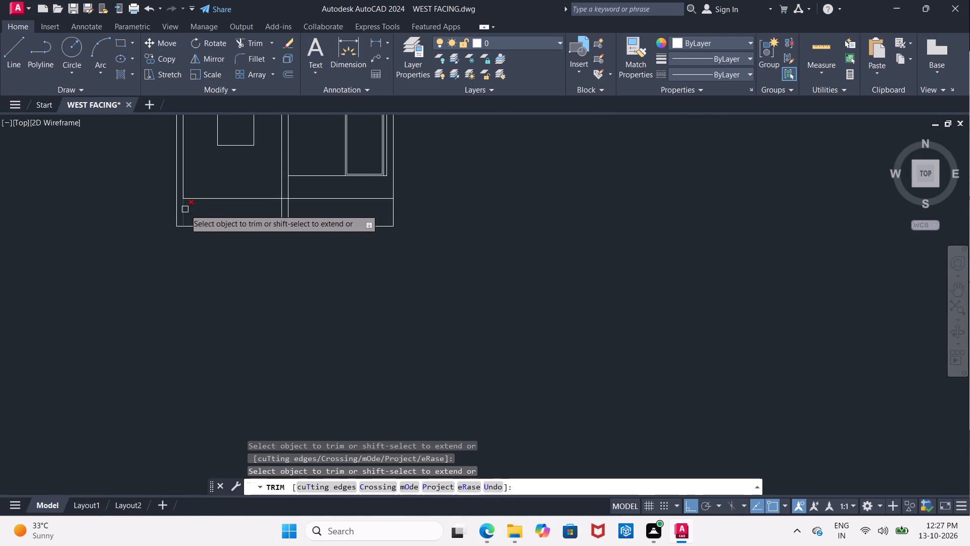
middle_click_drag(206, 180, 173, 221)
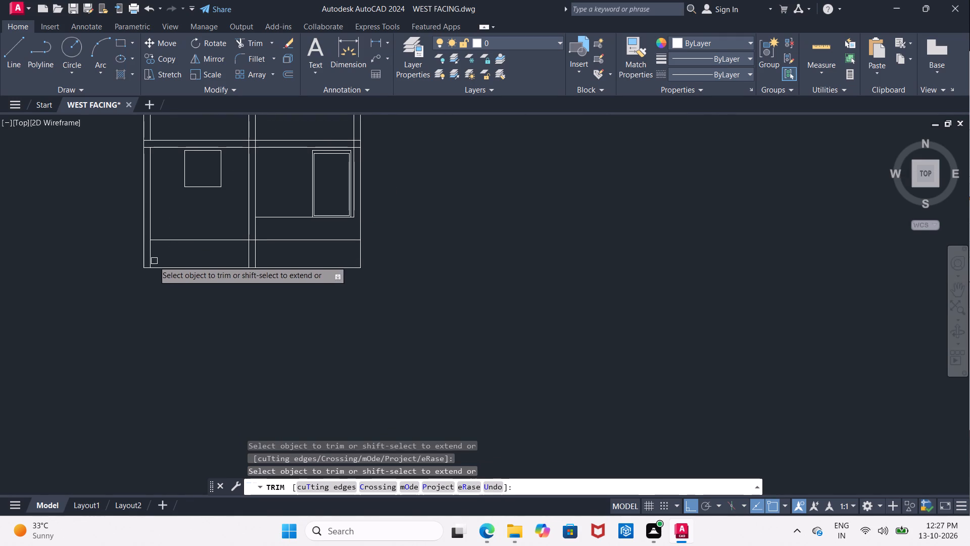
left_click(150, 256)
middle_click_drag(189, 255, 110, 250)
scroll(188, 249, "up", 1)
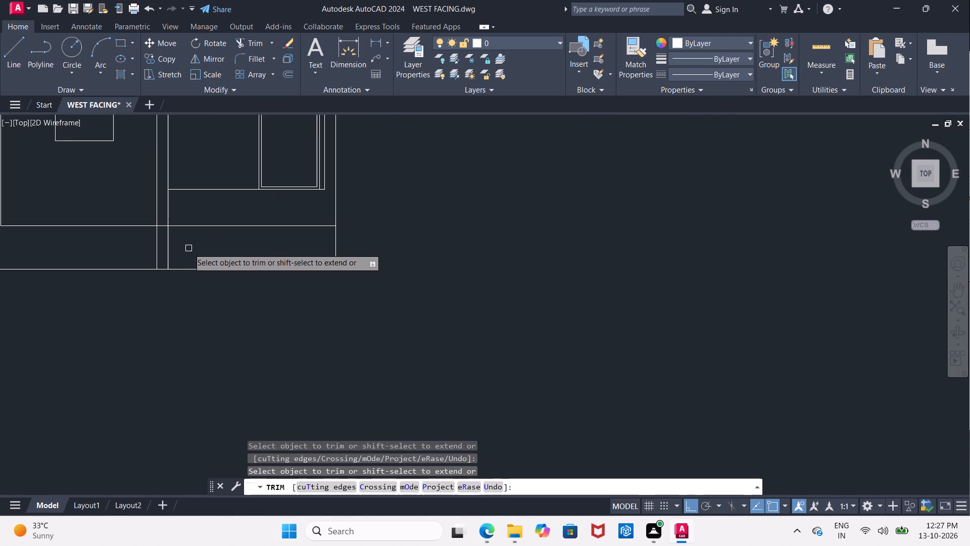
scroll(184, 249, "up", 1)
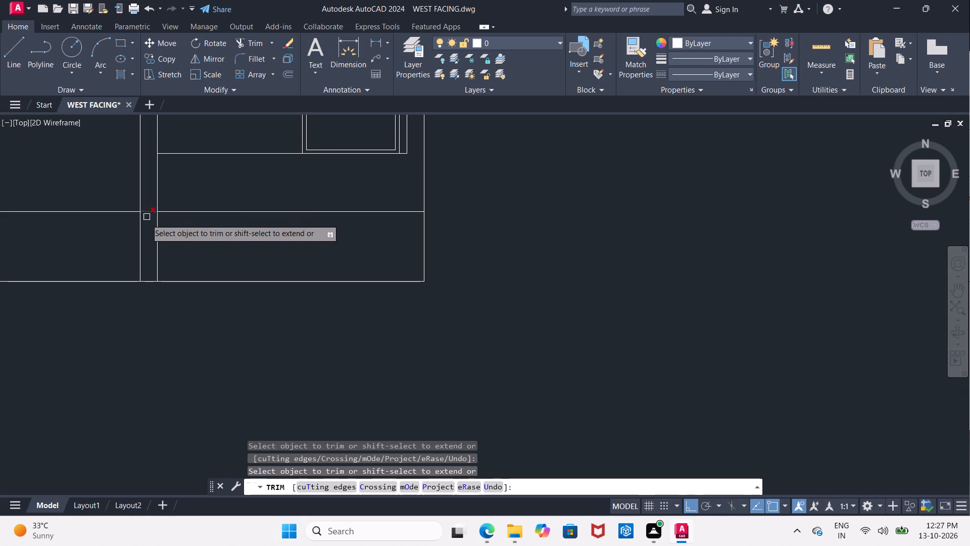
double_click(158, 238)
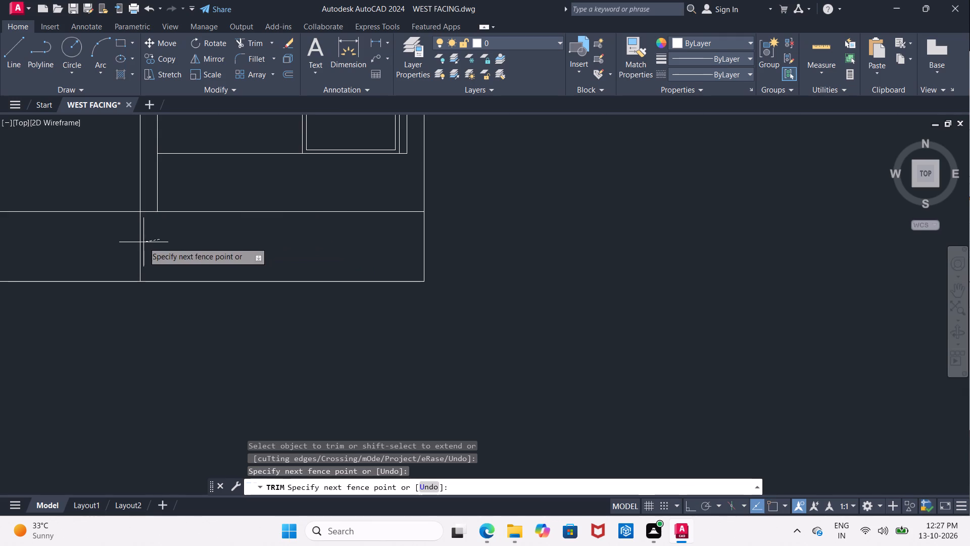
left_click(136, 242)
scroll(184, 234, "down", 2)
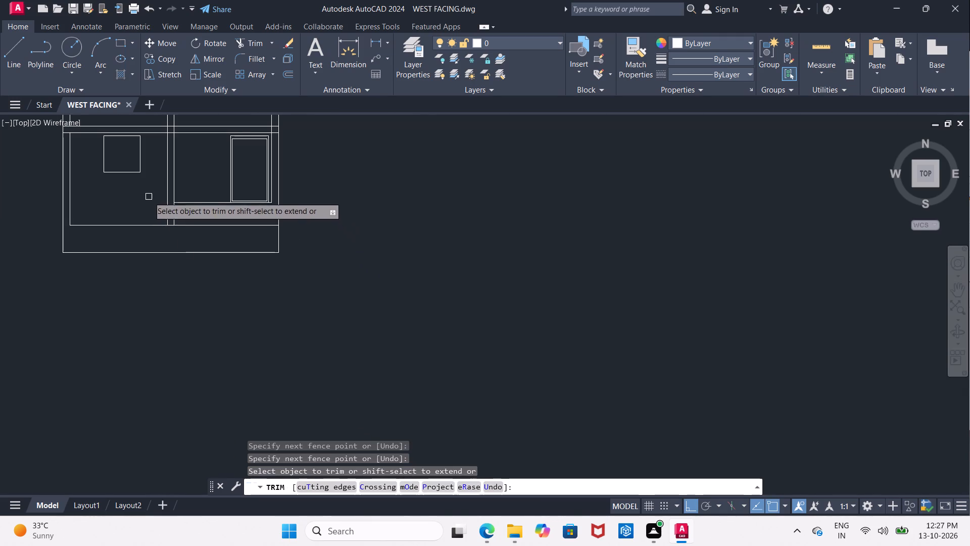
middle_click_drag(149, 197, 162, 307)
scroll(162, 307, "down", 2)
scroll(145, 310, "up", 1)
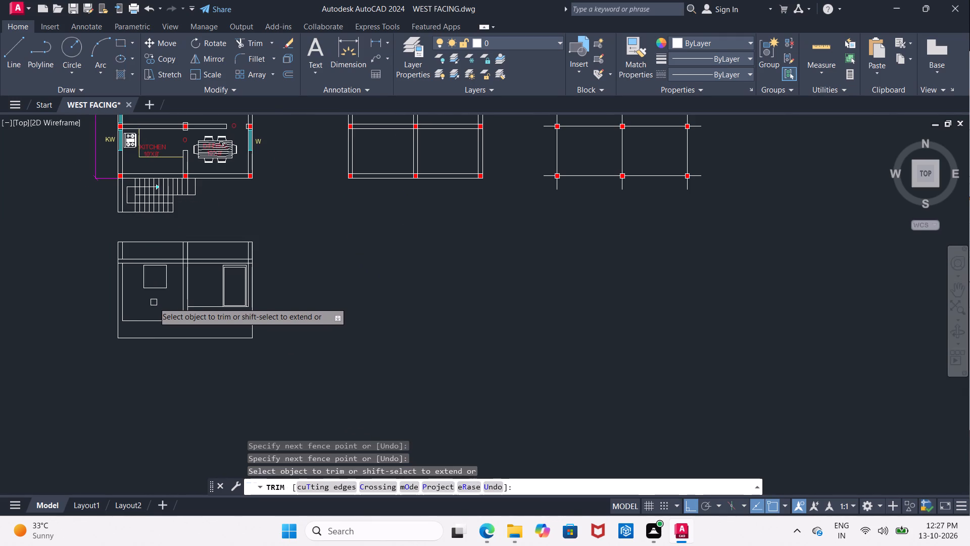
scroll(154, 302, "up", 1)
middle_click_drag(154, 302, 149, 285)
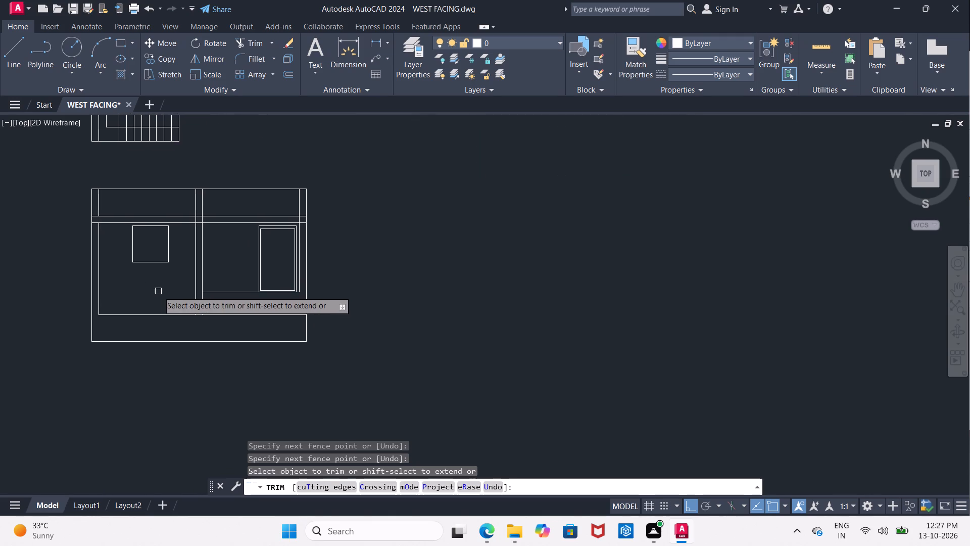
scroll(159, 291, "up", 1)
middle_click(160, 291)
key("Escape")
Extend the middle column's two verticals and the left and right columns' inner verticals down to the elevation's bottom line.
type("EX")
left_click(177, 312)
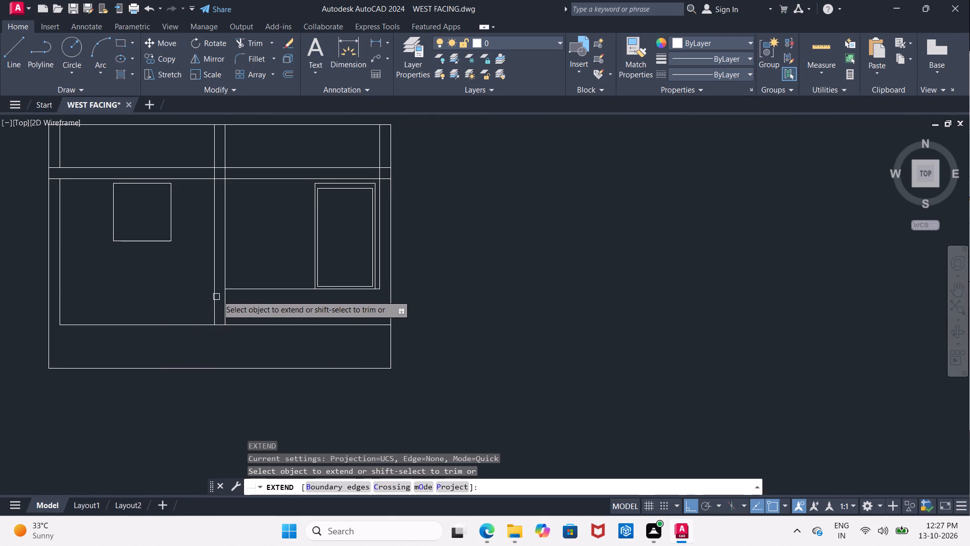
left_click(215, 303)
left_click(224, 311)
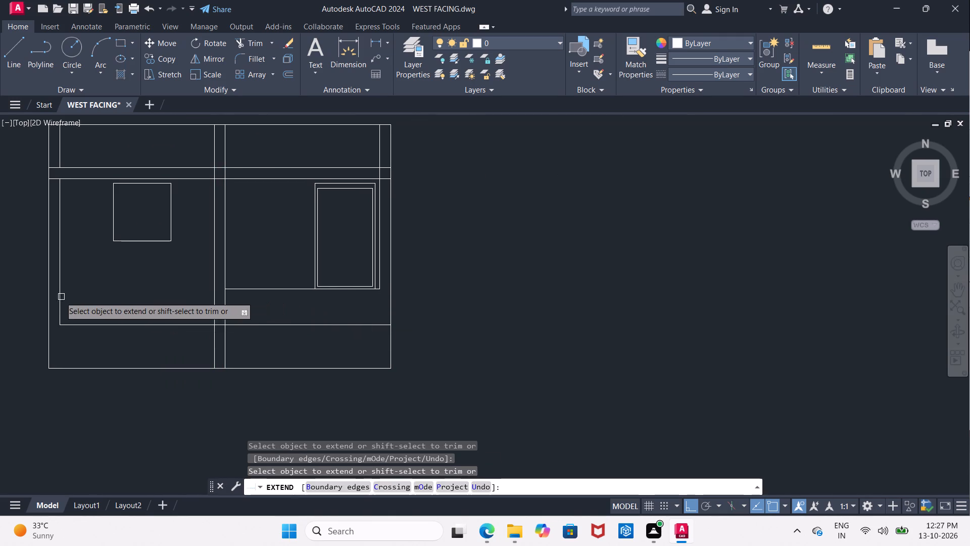
left_click(60, 302)
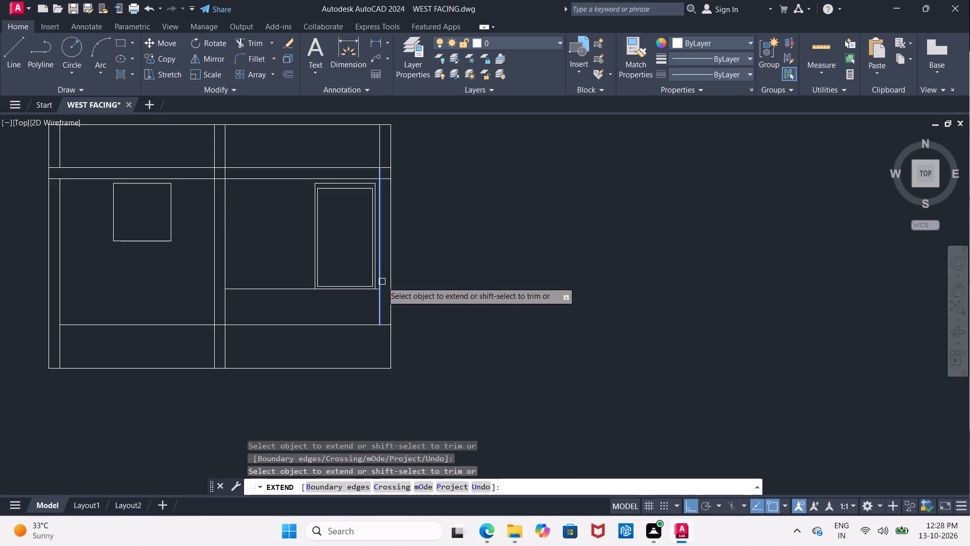
left_click(382, 282)
left_click(376, 305)
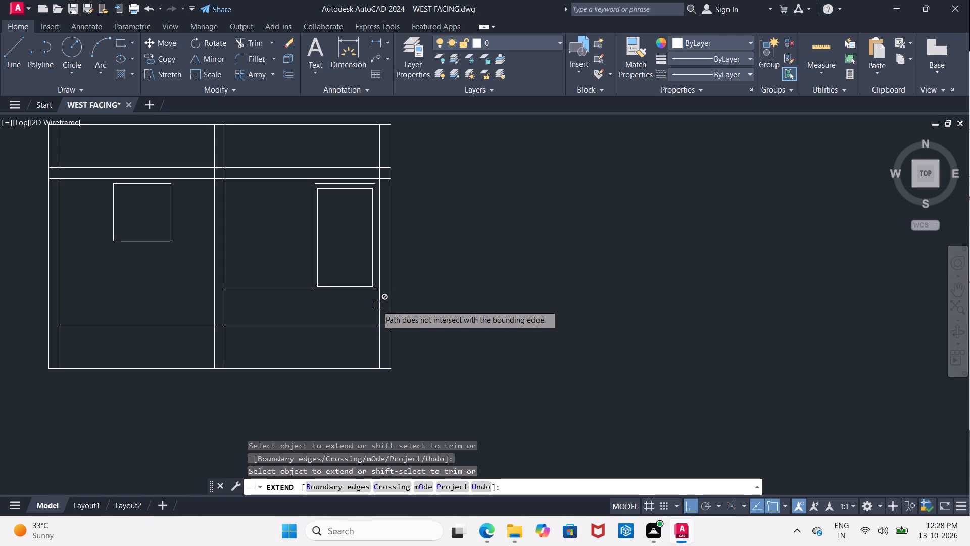
key("Escape")
Offset all four edges of the left bay's square opening 2" inward to form a frame.
middle_click_drag(269, 264, 307, 330)
scroll(310, 332, "down", 2)
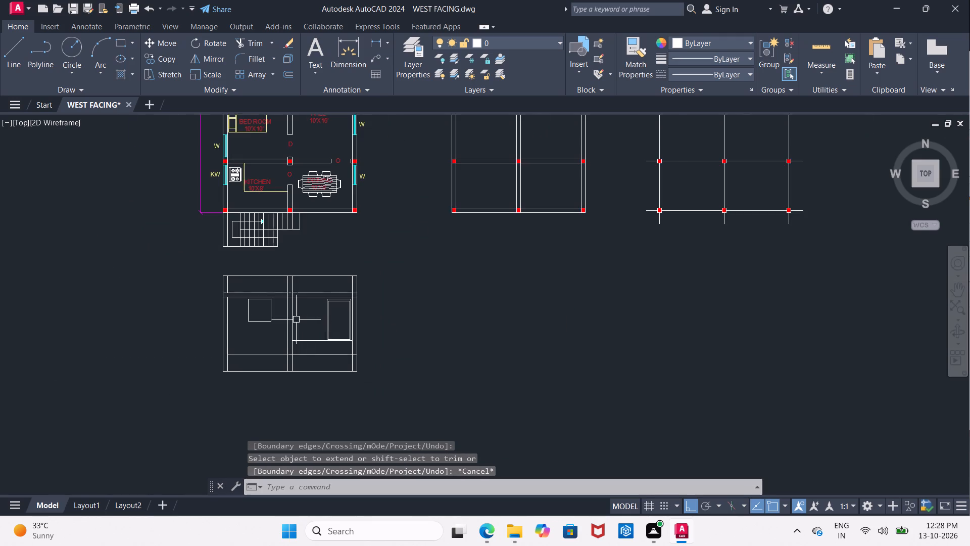
scroll(253, 300, "up", 2)
key("o")
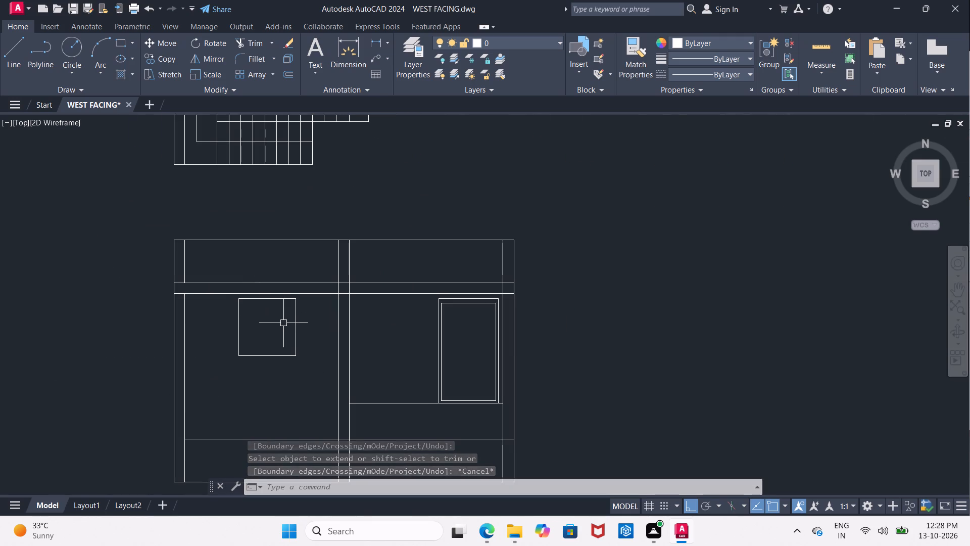
key("Return")
key("2")
key("shift+quotedbl")
key("Return")
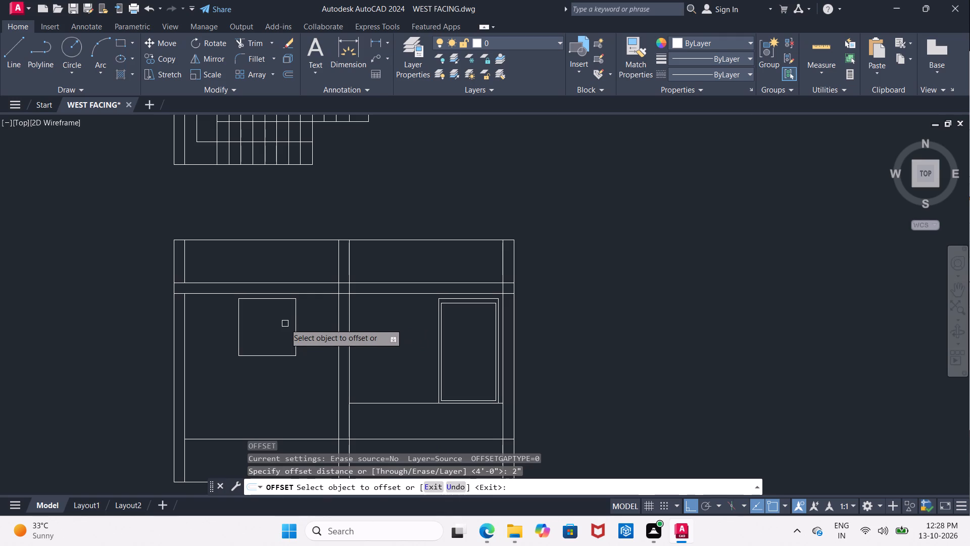
scroll(244, 302, "up", 3)
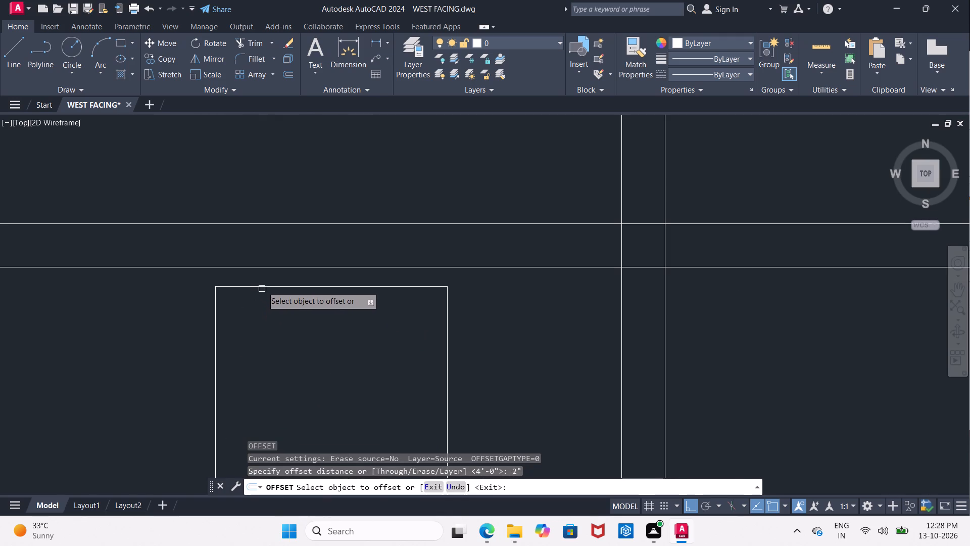
left_click_drag(265, 285, 271, 306)
left_click(271, 334)
left_click(213, 355)
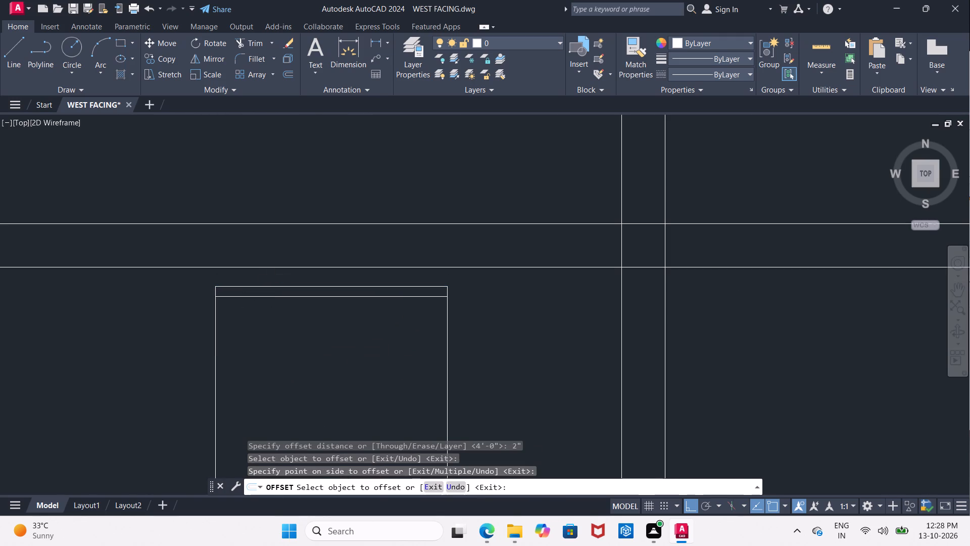
left_click_drag(253, 360, 262, 361)
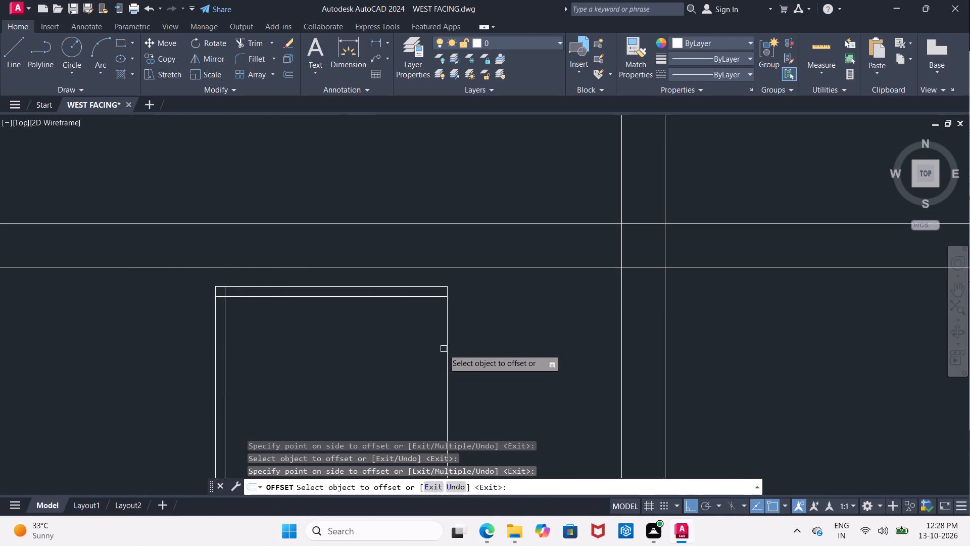
left_click(447, 344)
middle_click_drag(404, 349, 374, 159)
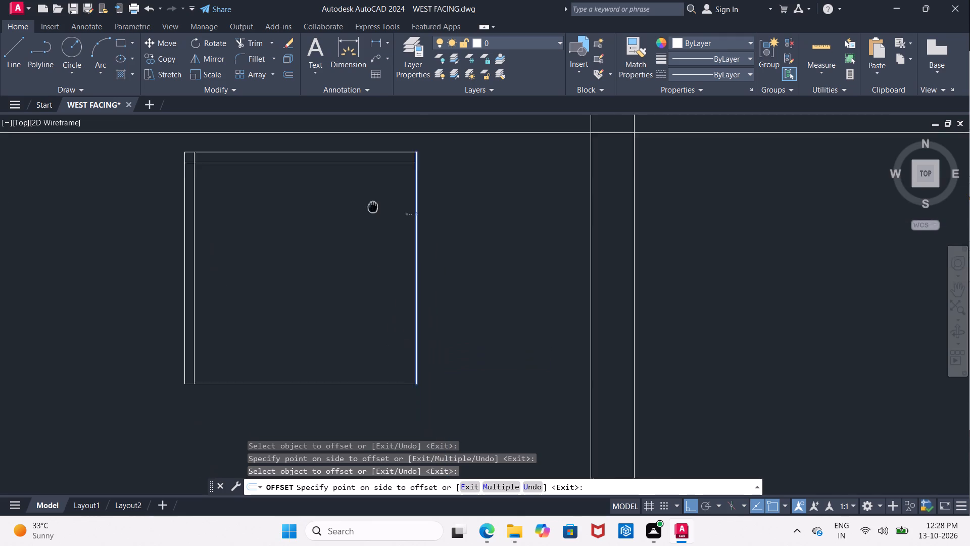
middle_click_drag(374, 159, 376, 88)
left_click(321, 178)
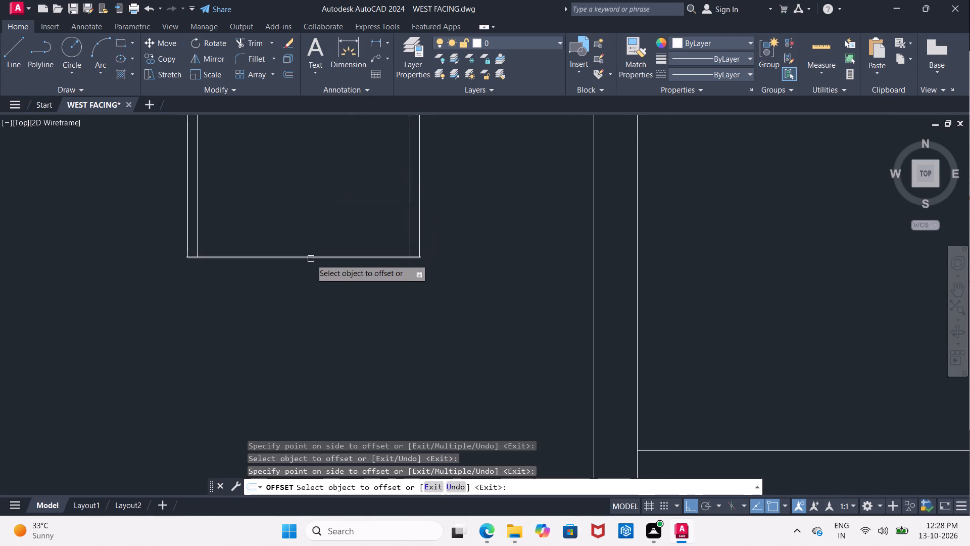
left_click_drag(311, 257, 312, 252)
left_click(321, 188)
key("Escape")
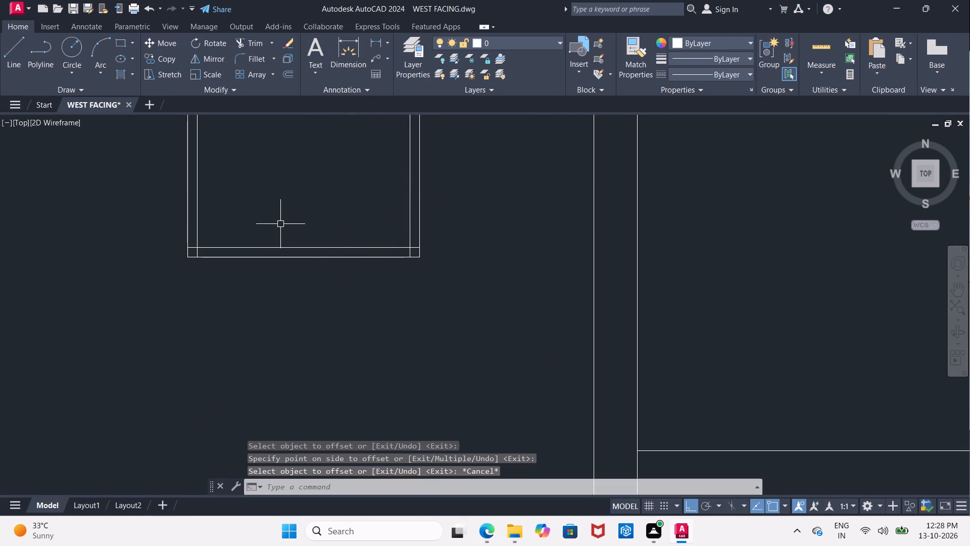
Trim the overlapping inner frame lines at both bottom corners of the left bay's square opening.
type("TR")
key("Return")
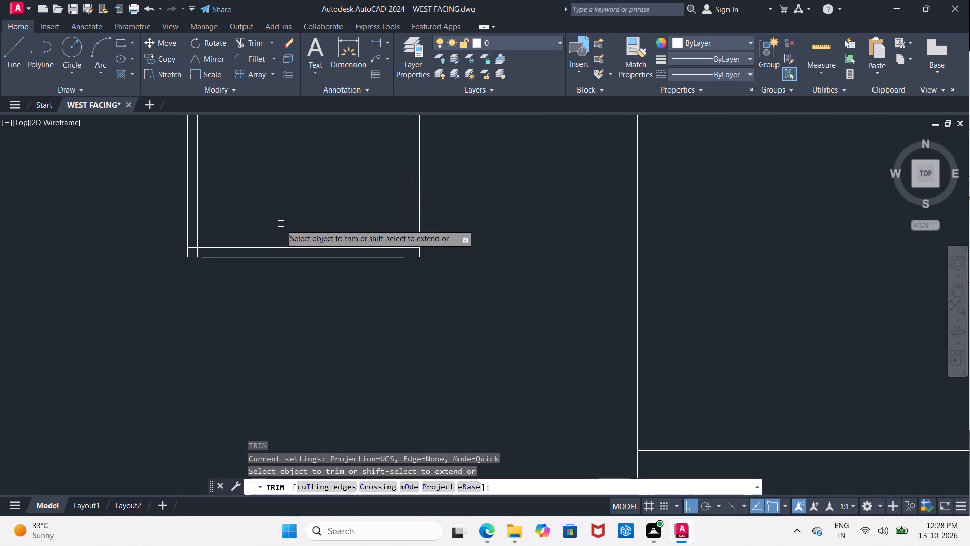
scroll(128, 271, "up", 2)
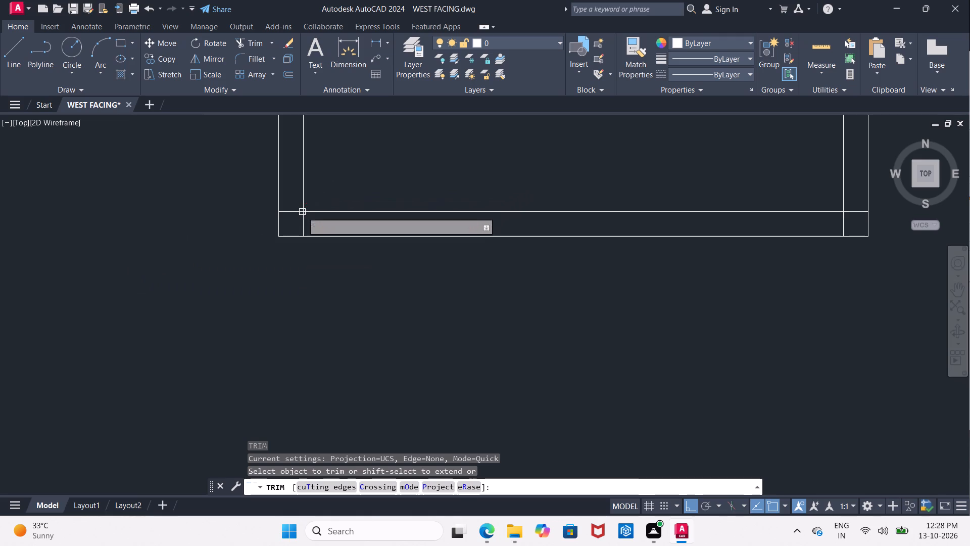
left_click(299, 213)
left_click(305, 221)
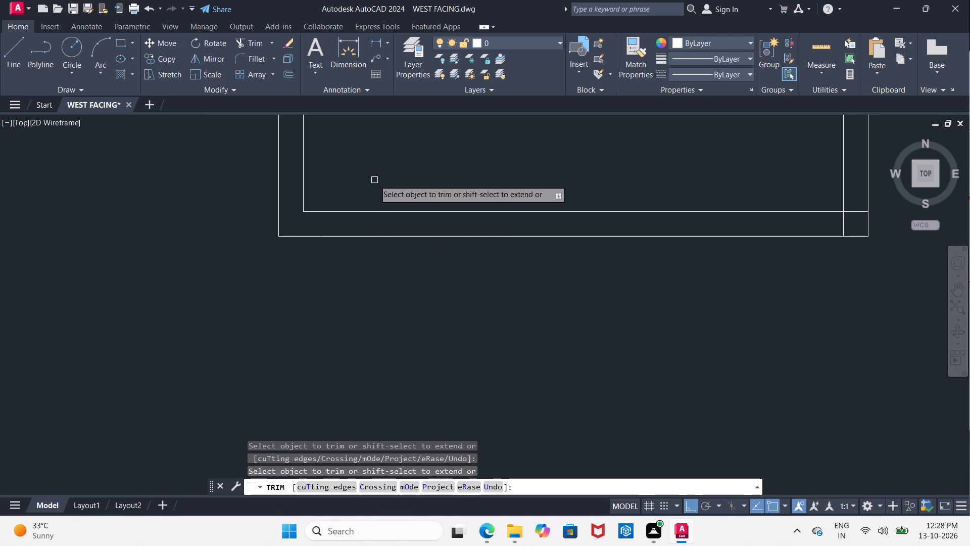
middle_click_drag(368, 173, 6, 108)
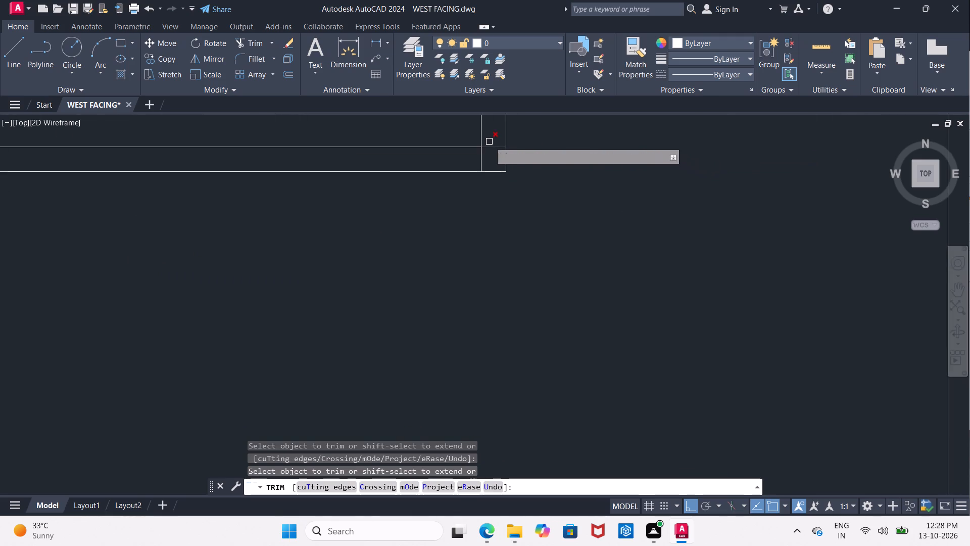
left_click(476, 159)
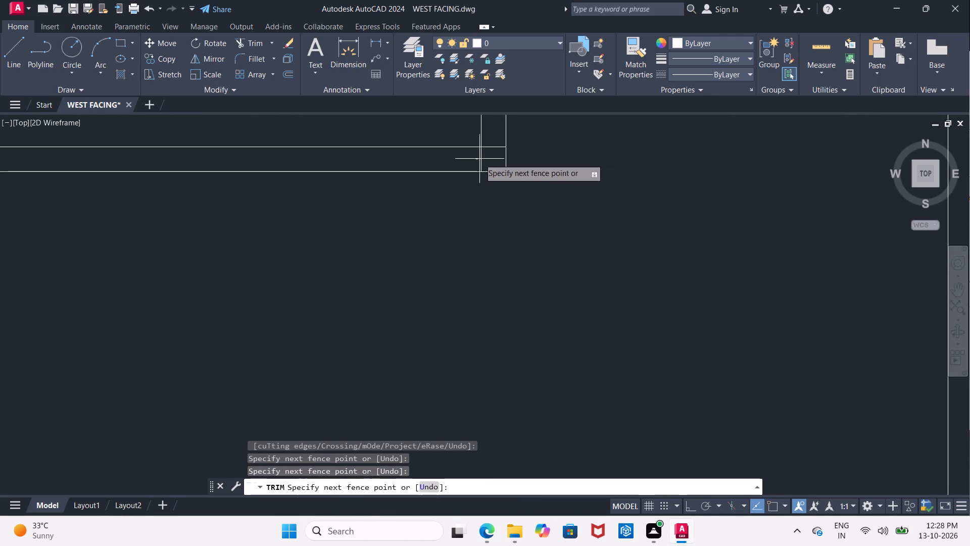
left_click_drag(480, 159, 492, 151)
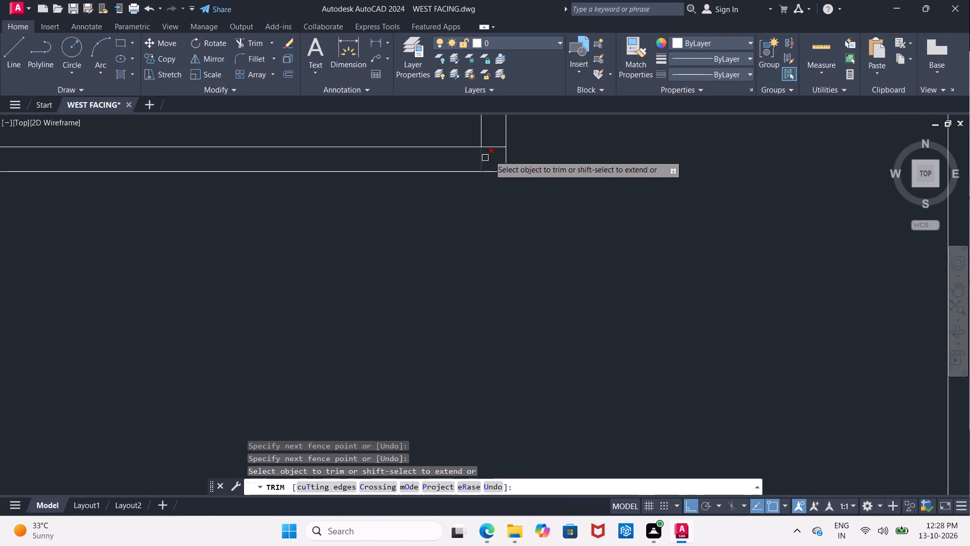
left_click(494, 136)
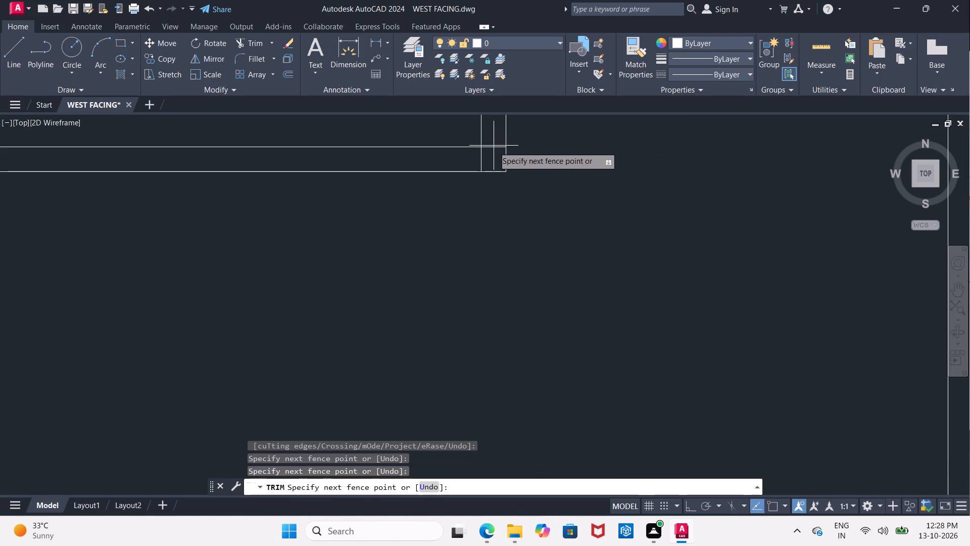
left_click(481, 161)
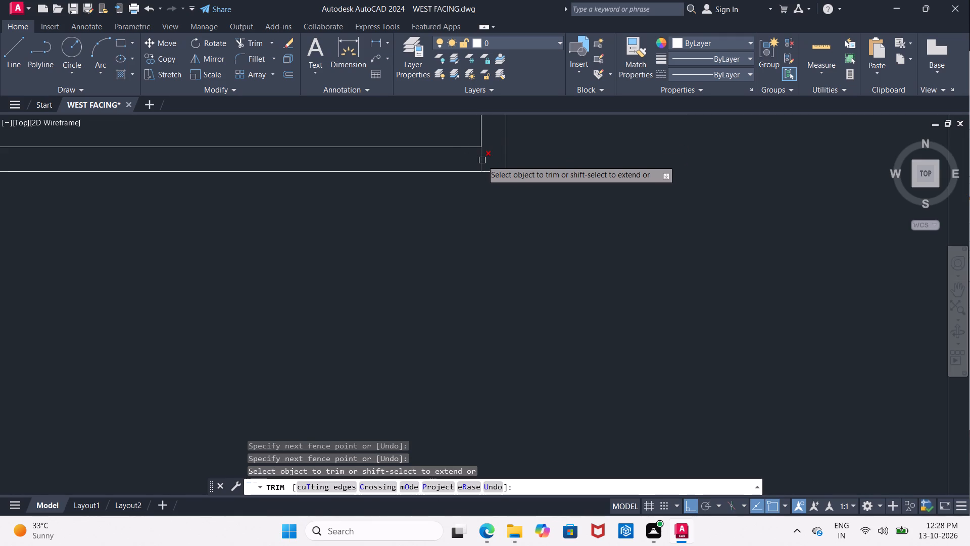
left_click(481, 161)
Trim the overlapping inner frame lines at both top corners of the left bay's square opening.
scroll(487, 162, "down", 2)
middle_click_drag(474, 142, 466, 396)
scroll(467, 188, "up", 4)
middle_click_drag(475, 203, 404, 184)
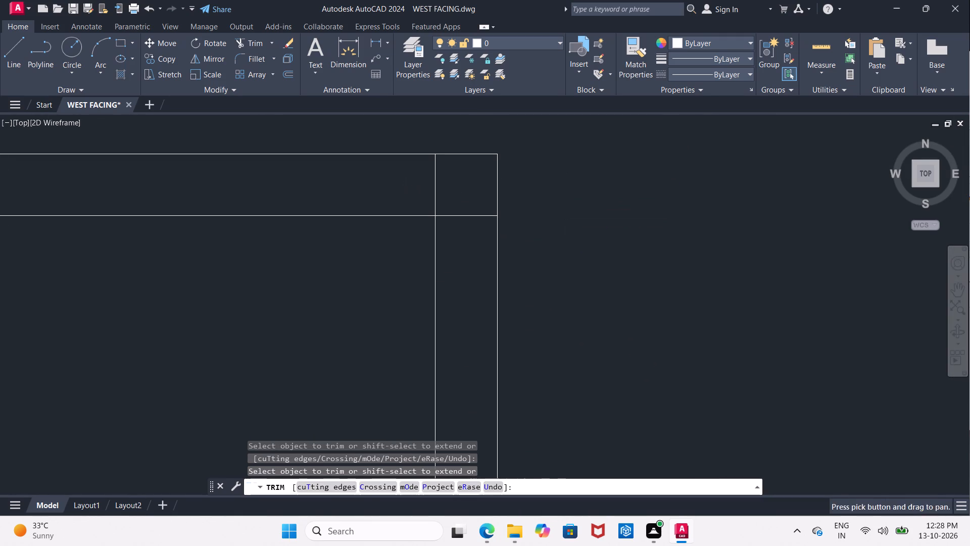
left_click_drag(409, 181, 466, 172)
left_click(475, 232)
scroll(477, 229, "down", 3)
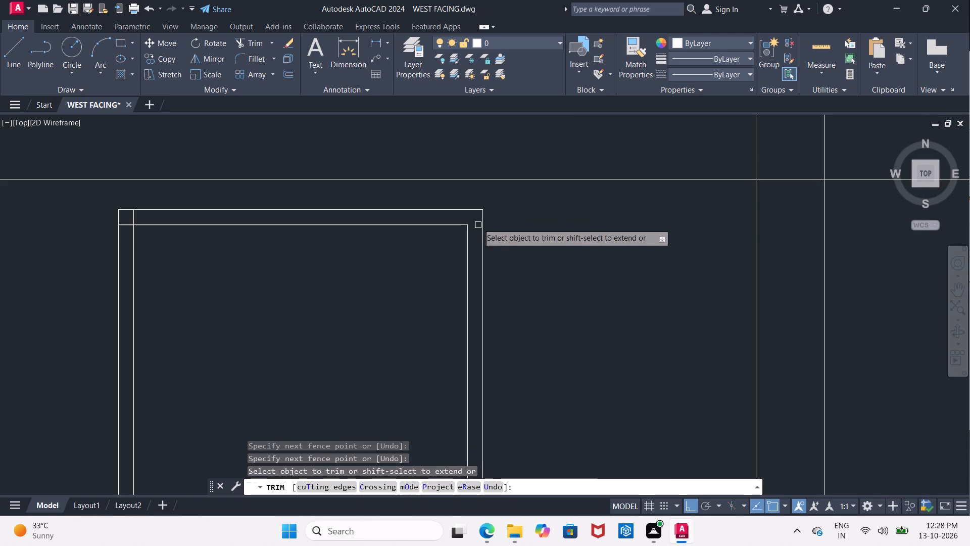
scroll(121, 232, "up", 2)
left_click_drag(135, 210, 139, 205)
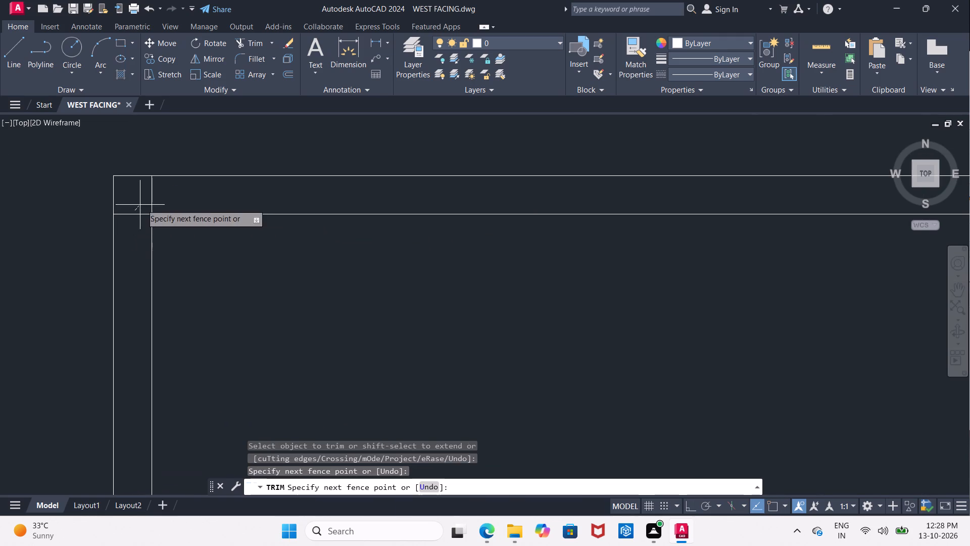
left_click(173, 196)
left_click_drag(143, 193, 141, 207)
left_click(123, 252)
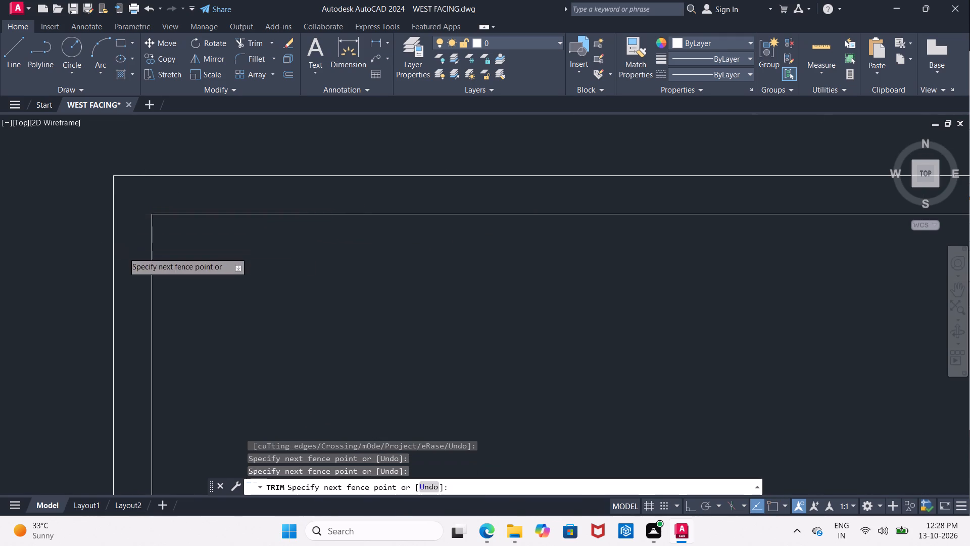
scroll(158, 252, "down", 8)
scroll(247, 221, "up", 1)
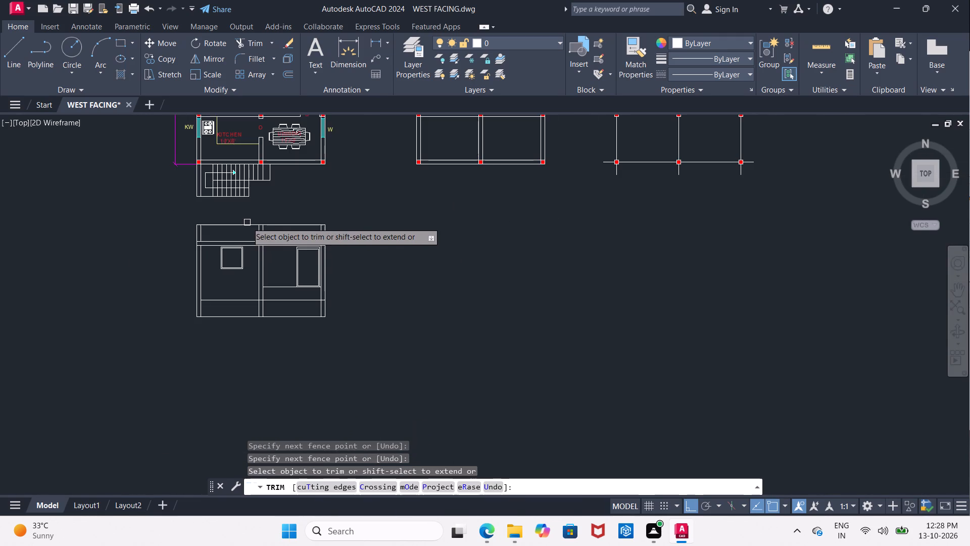
scroll(247, 222, "up", 1)
middle_click_drag(249, 217, 253, 199)
key("Escape")
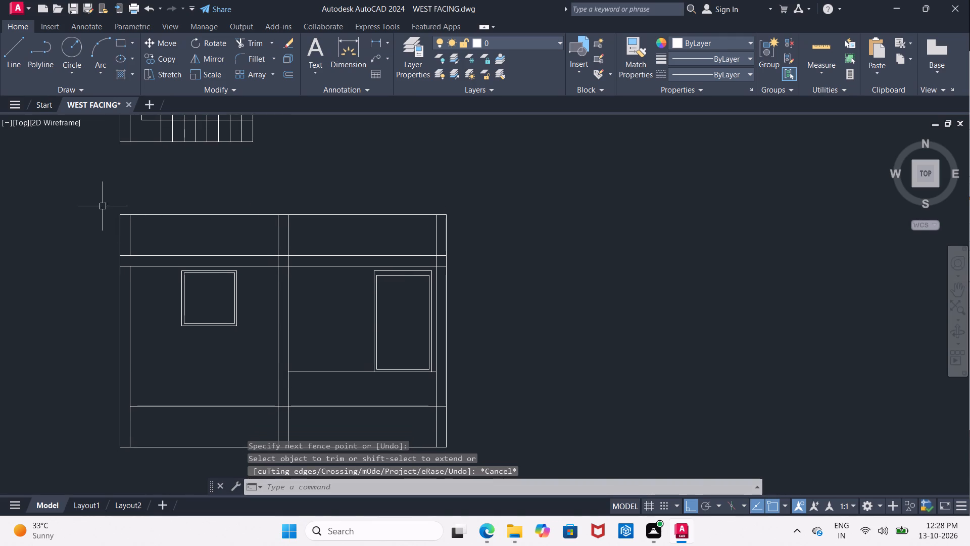
Move the whole elevation straight down, farther below the plan's staircase.
left_click_drag(89, 197, 105, 209)
middle_click_drag(314, 348, 330, 285)
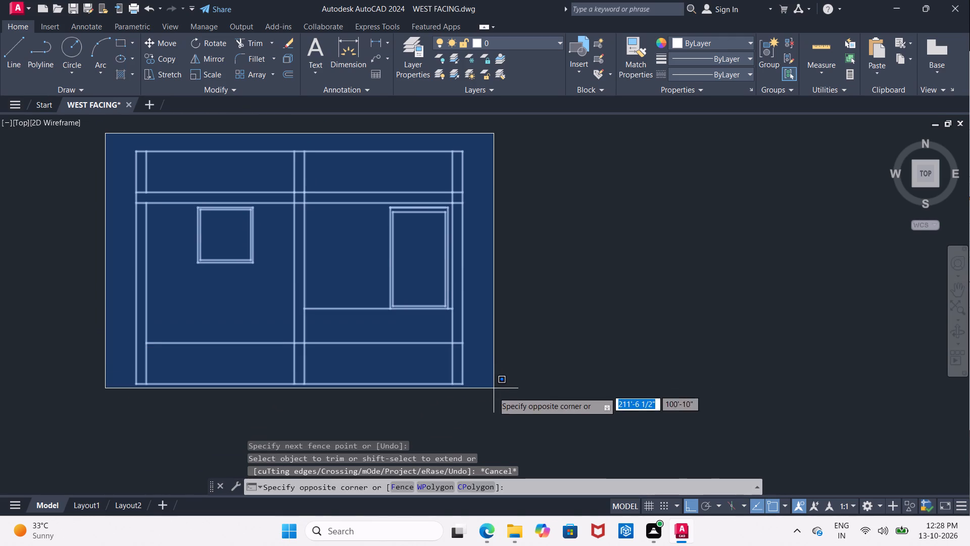
left_click(492, 392)
left_click(162, 43)
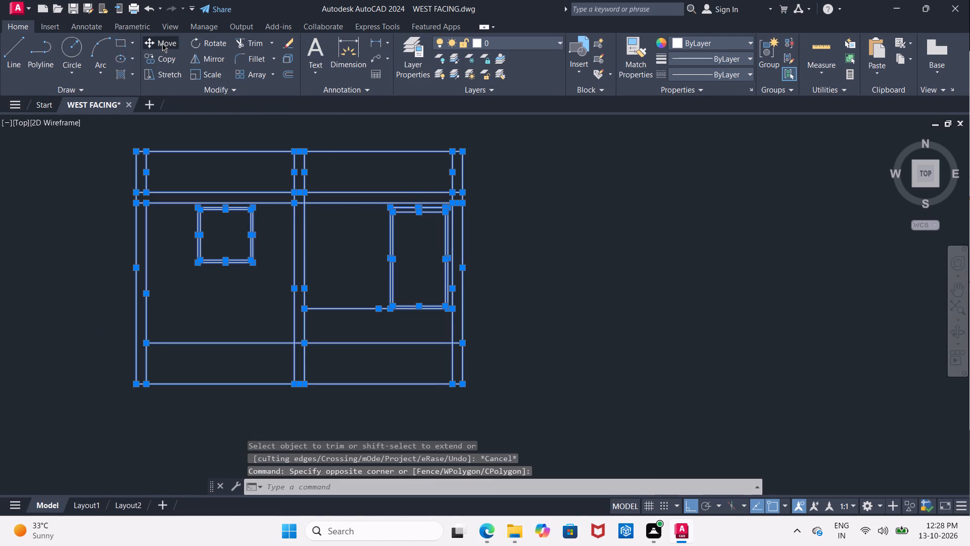
left_click(328, 250)
middle_click_drag(332, 297, 293, 166)
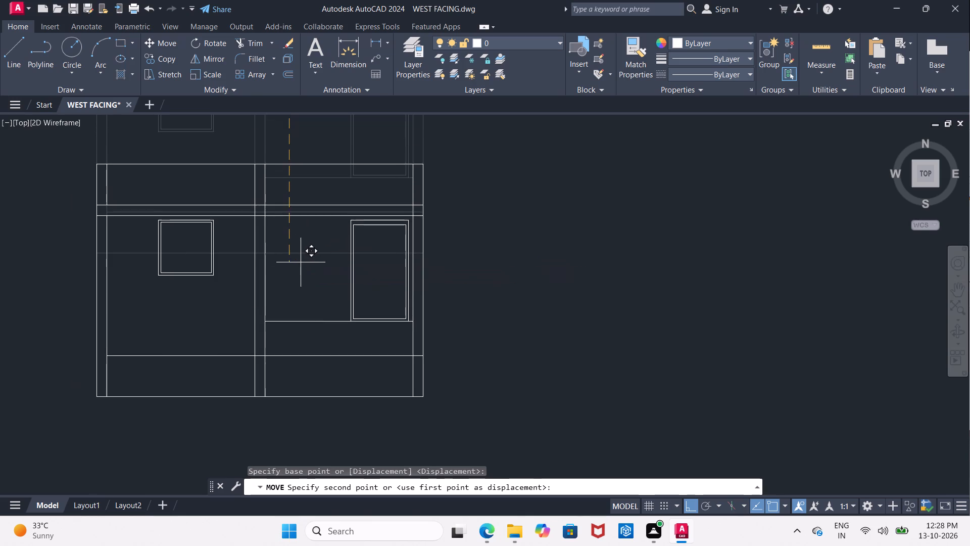
left_click(303, 277)
key("Escape")
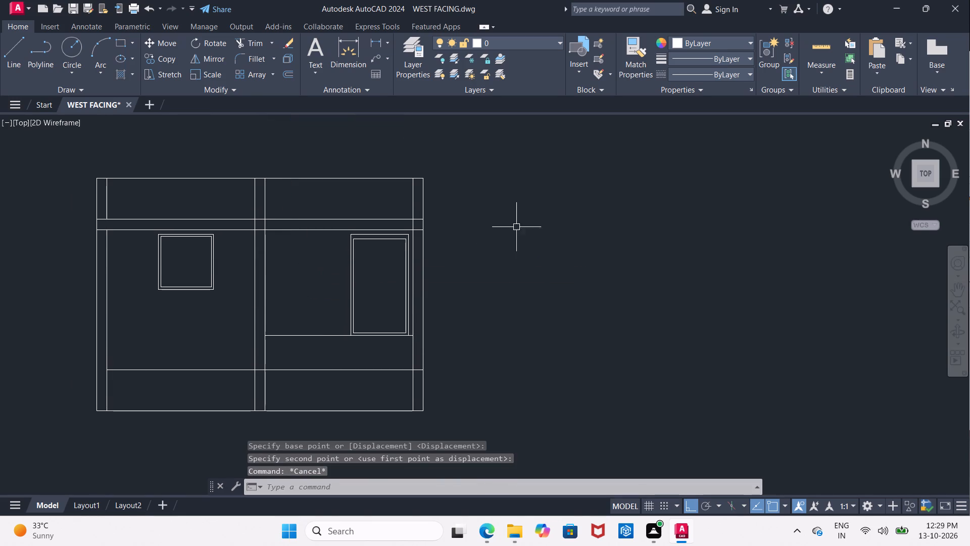
Measure the height of the inner frame of the right bay's tall opening with a linear dimension.
middle_click_drag(528, 211, 526, 254)
scroll(526, 254, "down", 2)
middle_click_drag(524, 235, 467, 212)
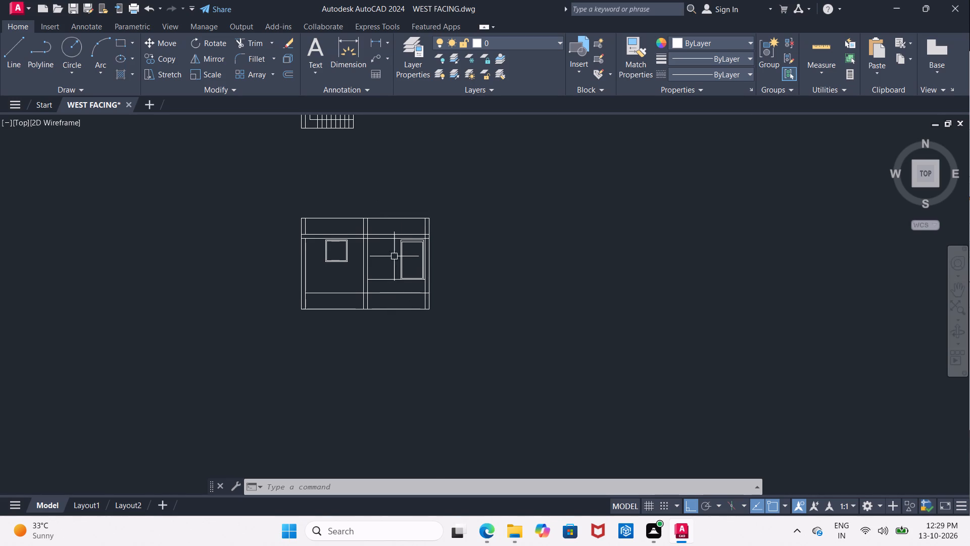
scroll(403, 252, "up", 4)
middle_click_drag(410, 247, 319, 224)
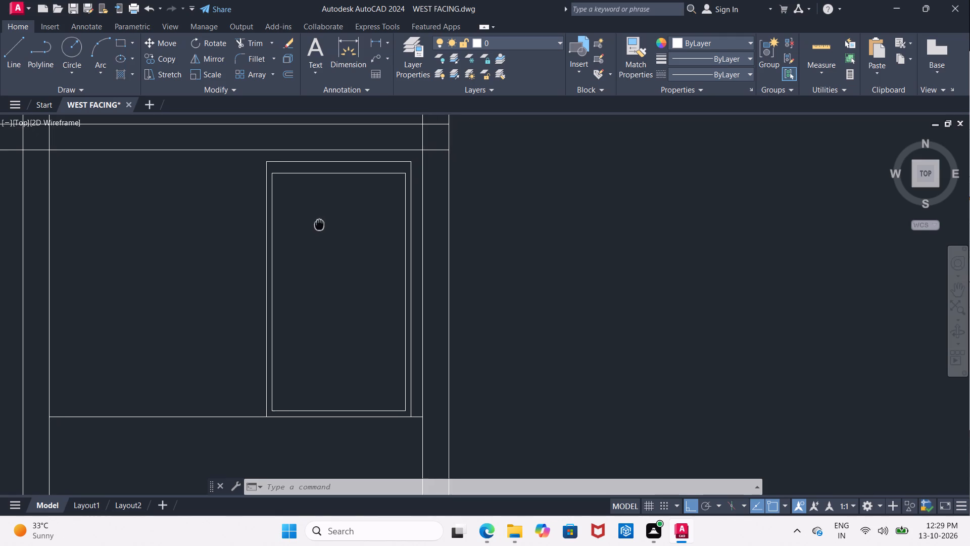
key("Escape")
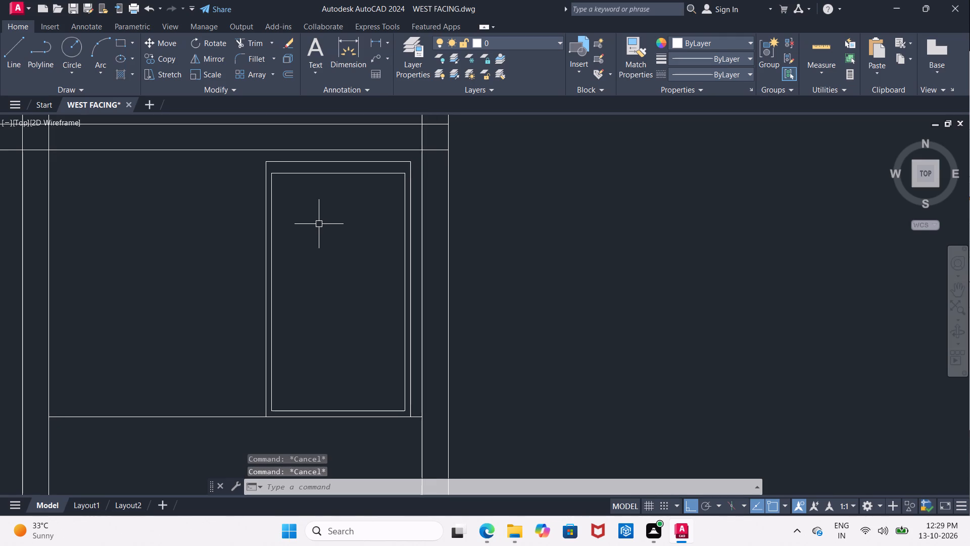
left_click(370, 43)
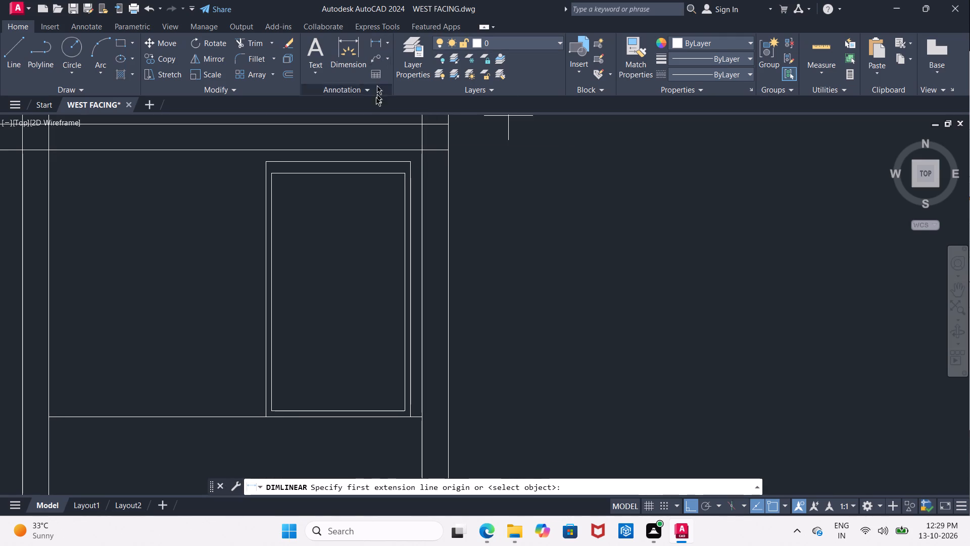
left_click(406, 172)
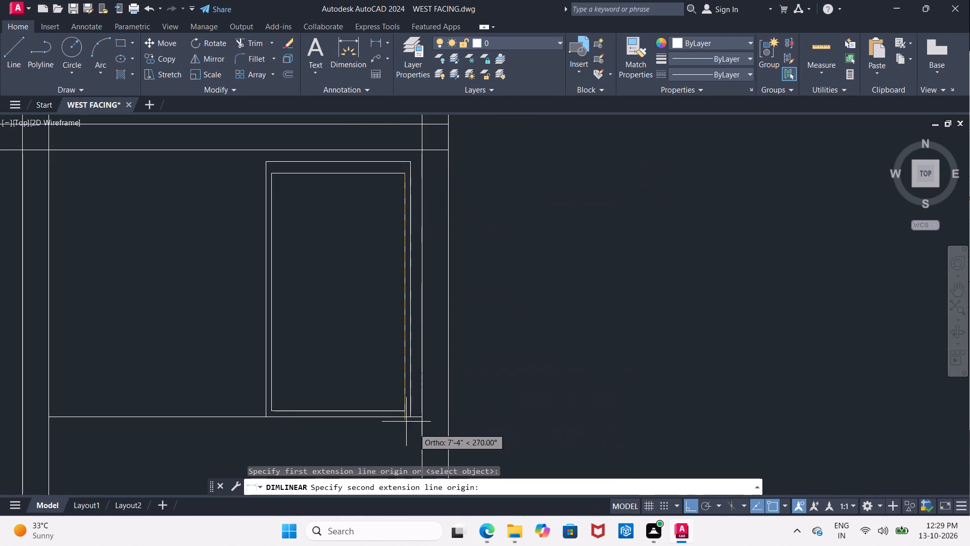
left_click(404, 409)
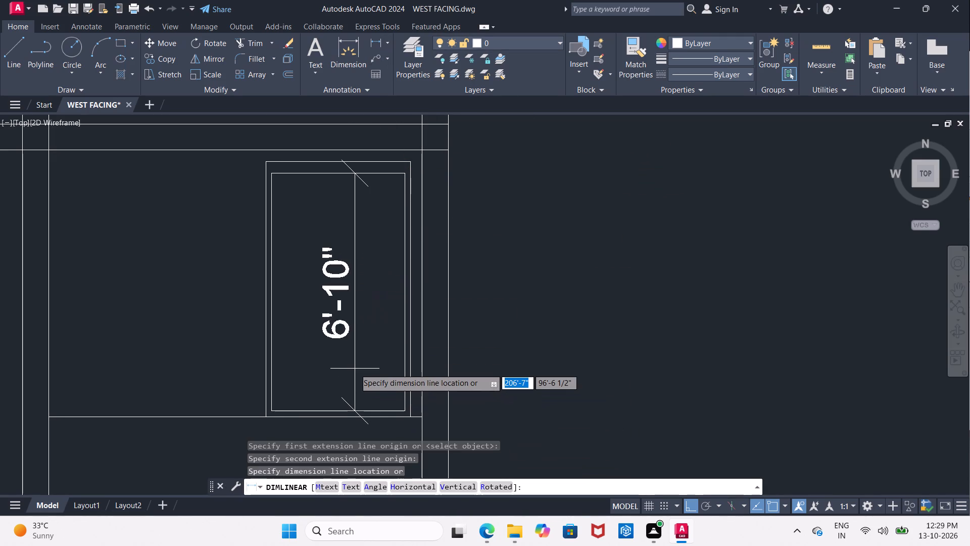
key("Escape")
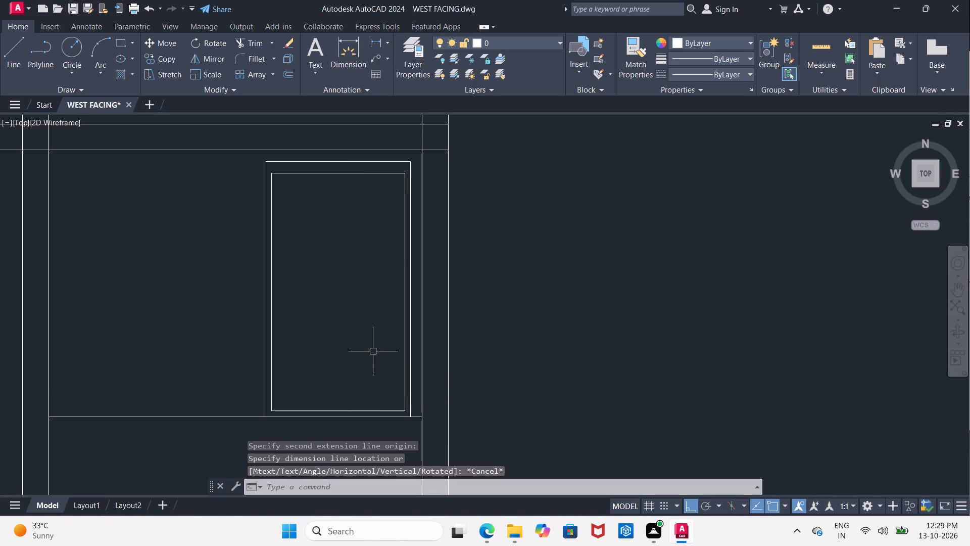
Offset the inner frame's top line in the right bay's tall opening 3'5" downward.
key("o")
key("Return")
type("3'5\"")
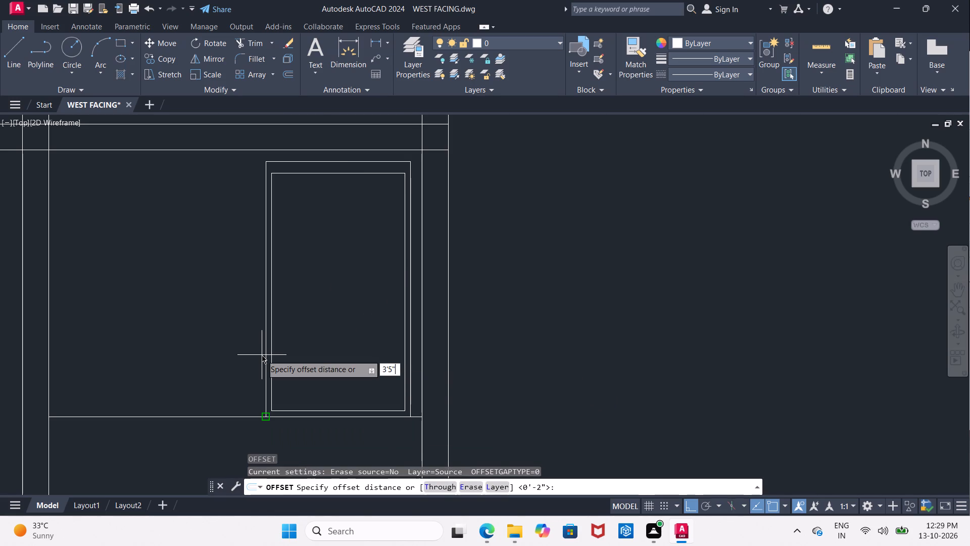
key("Return")
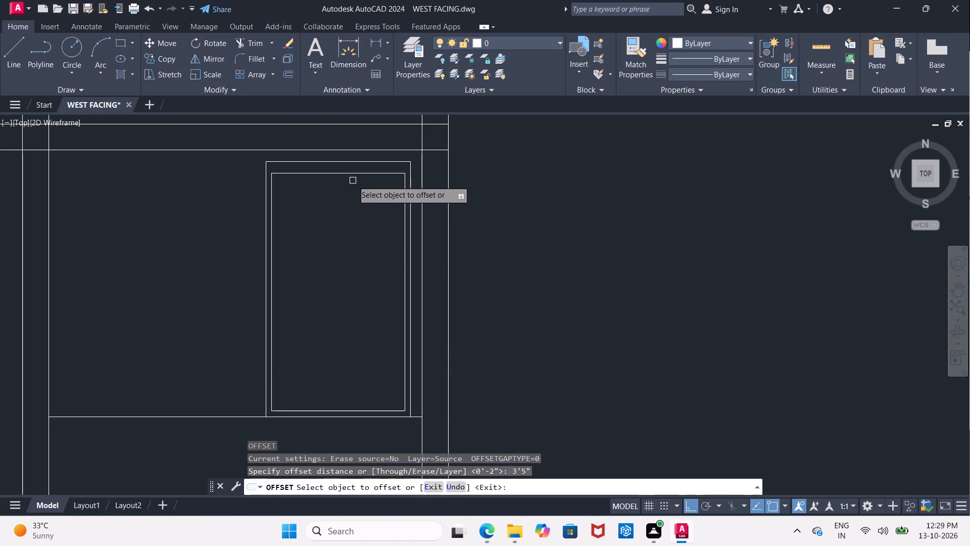
left_click(353, 173)
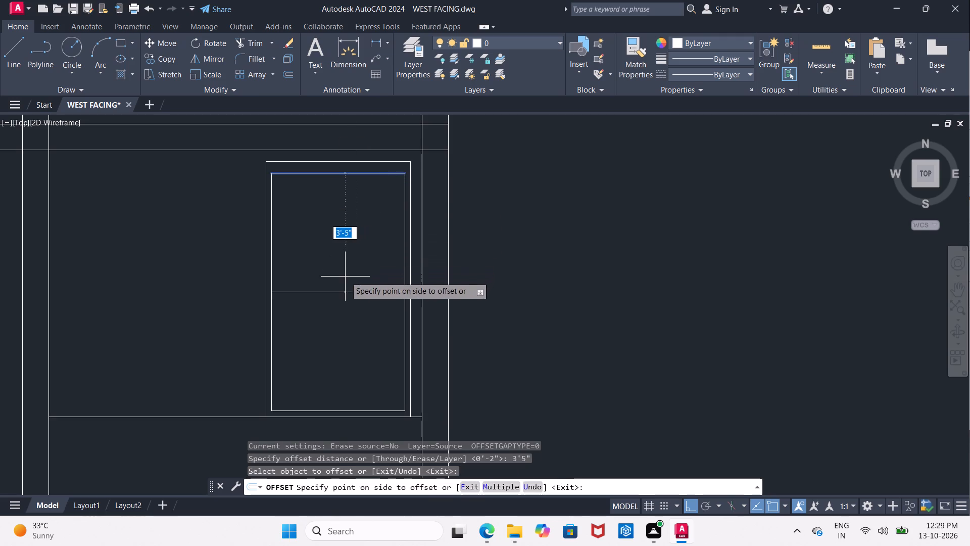
left_click(345, 277)
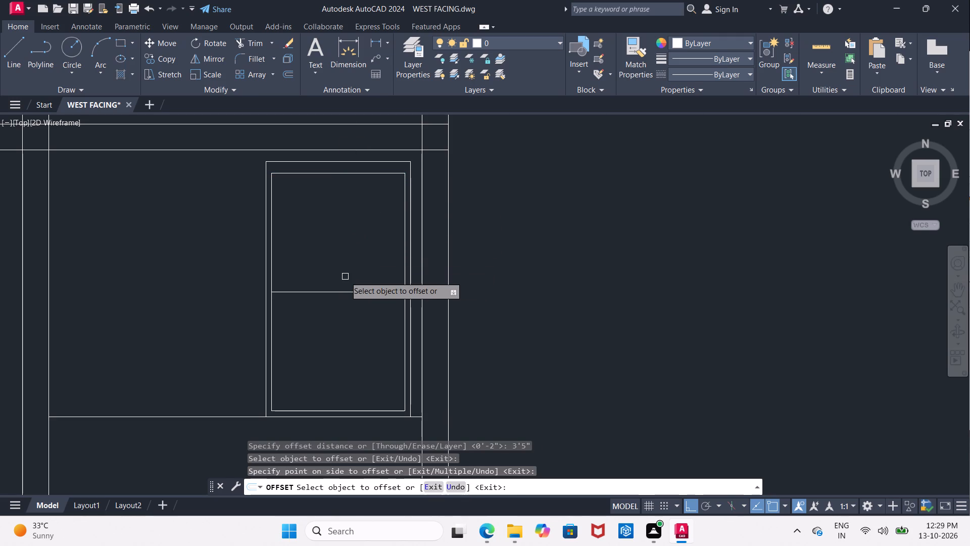
key("o")
key("o")
key("BackSpace")
key("BackSpace")
key("Return")
Offset the tall opening's mid-height horizontal line 2" both upward and downward to form a rail.
key("Return")
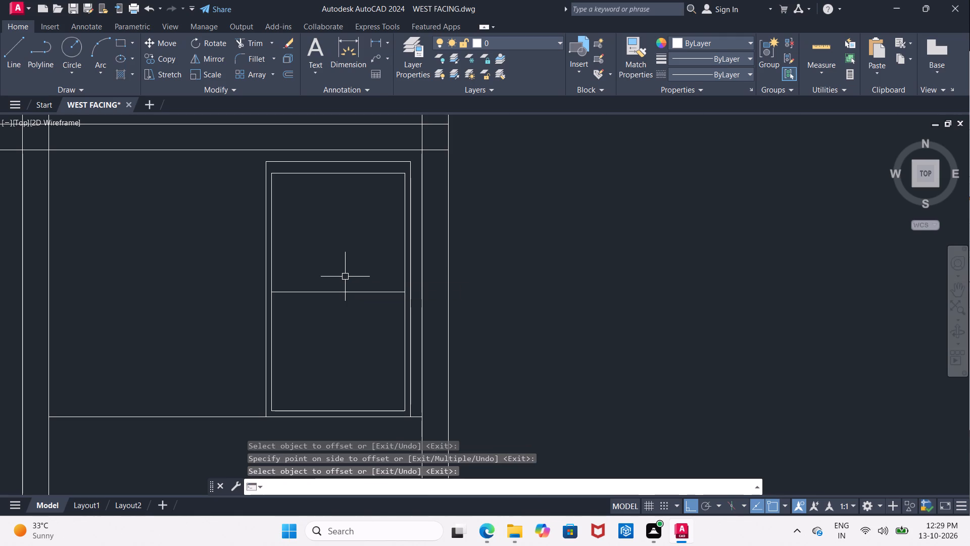
key("Return")
type("2\"")
key("Return")
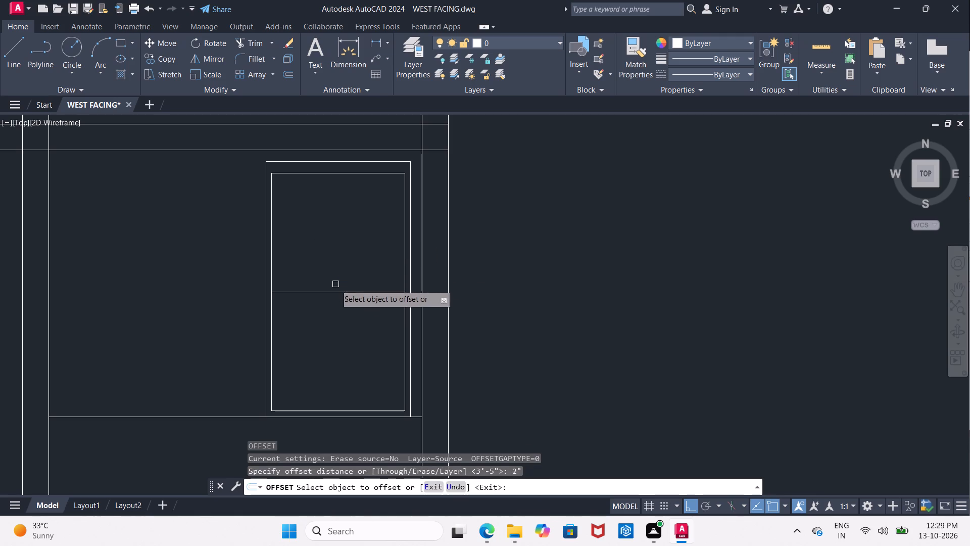
left_click(338, 292)
left_click(344, 275)
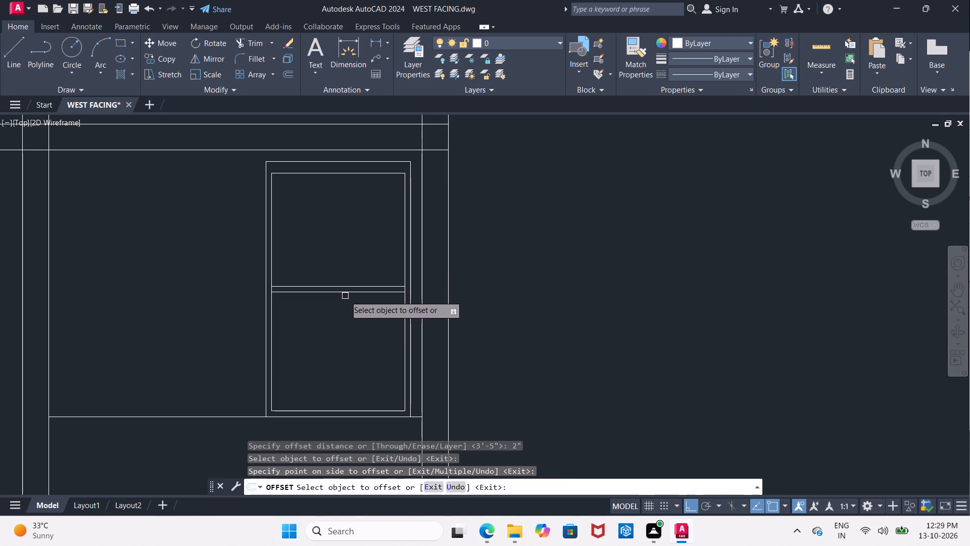
left_click_drag(345, 293, 348, 303)
left_click(350, 318)
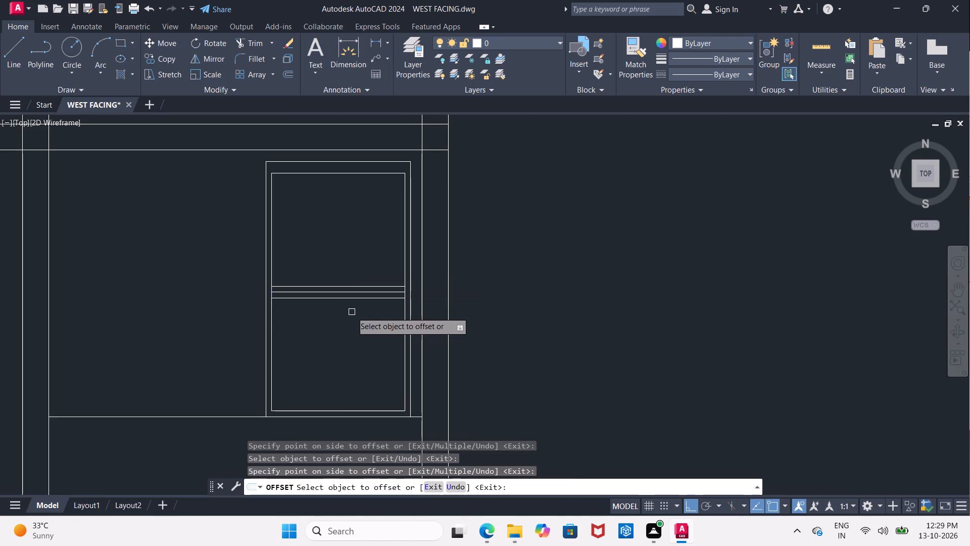
key("Escape")
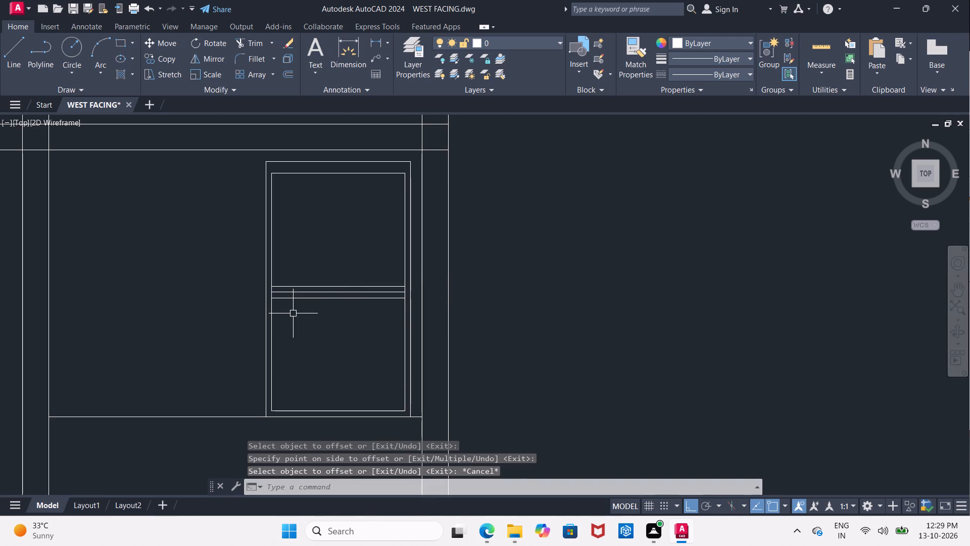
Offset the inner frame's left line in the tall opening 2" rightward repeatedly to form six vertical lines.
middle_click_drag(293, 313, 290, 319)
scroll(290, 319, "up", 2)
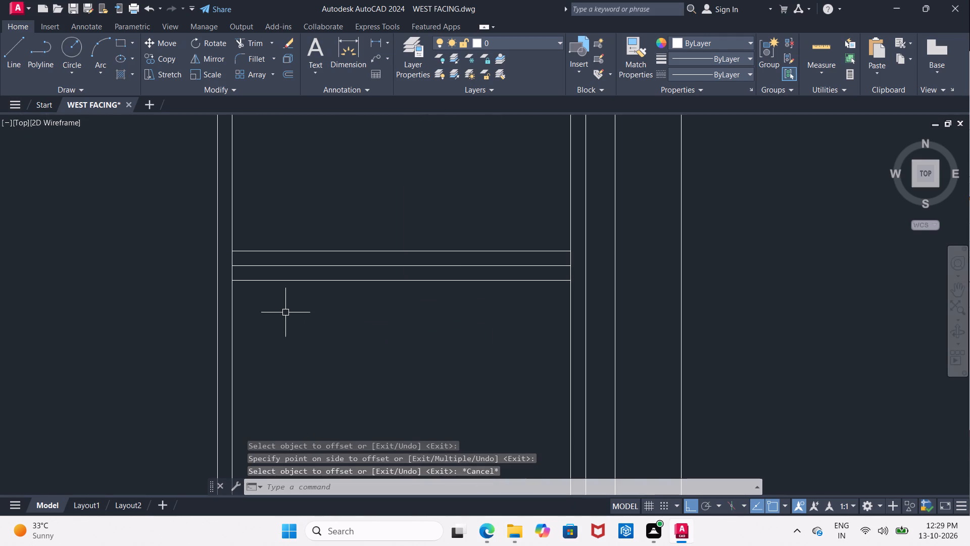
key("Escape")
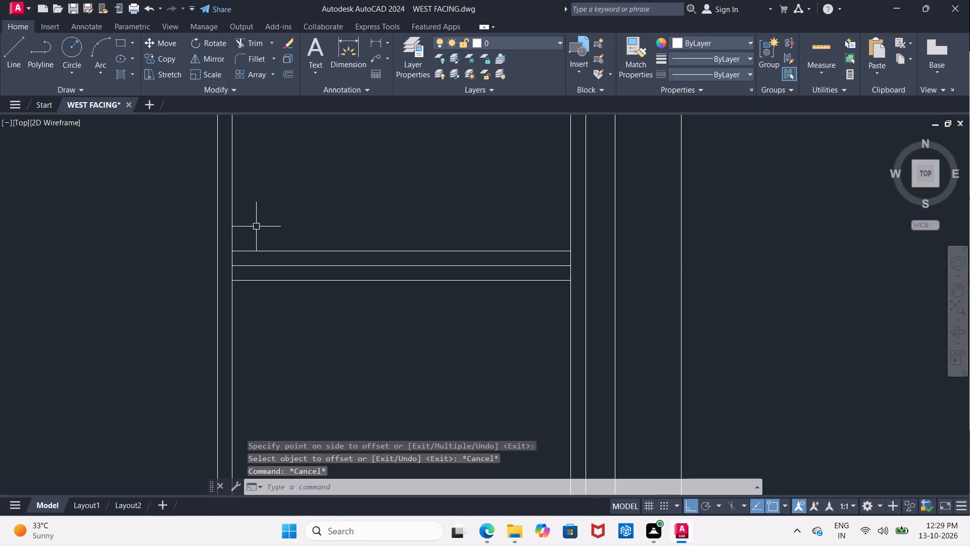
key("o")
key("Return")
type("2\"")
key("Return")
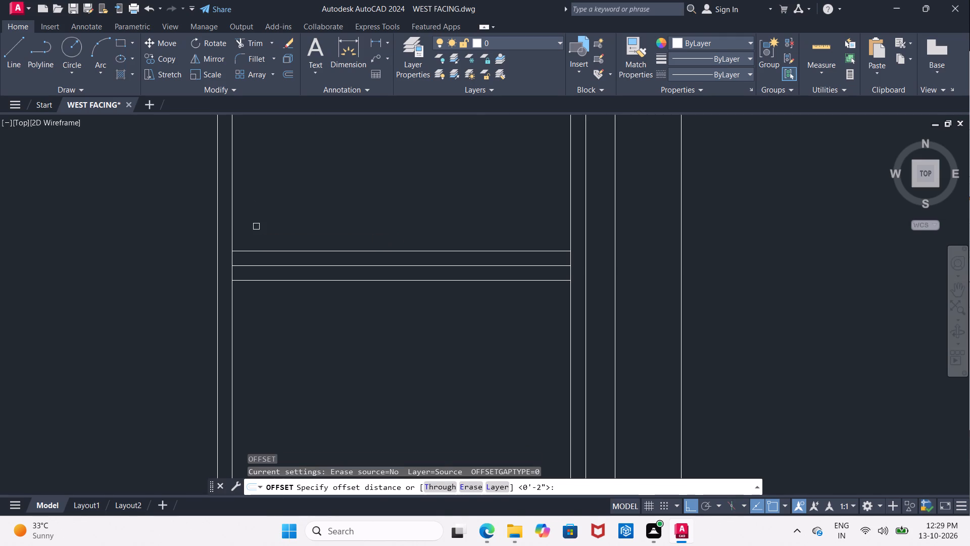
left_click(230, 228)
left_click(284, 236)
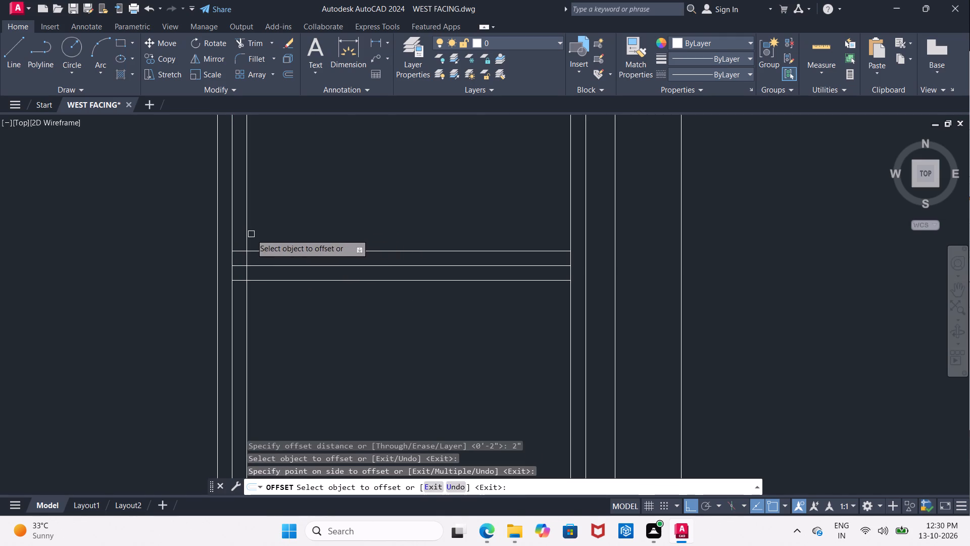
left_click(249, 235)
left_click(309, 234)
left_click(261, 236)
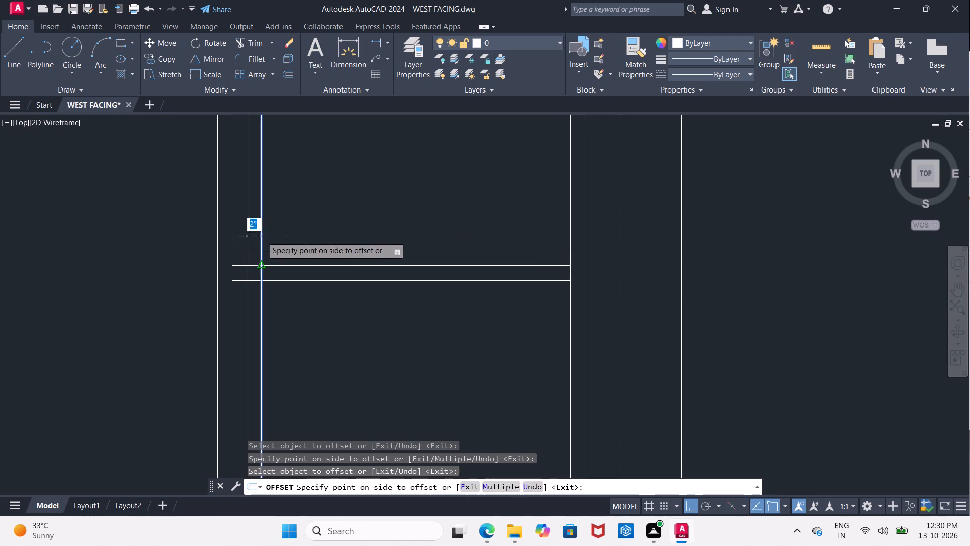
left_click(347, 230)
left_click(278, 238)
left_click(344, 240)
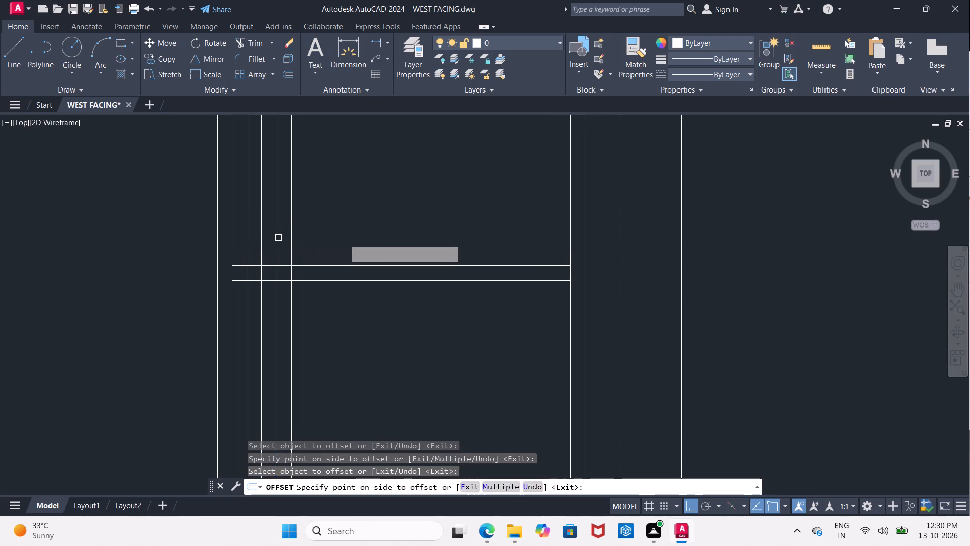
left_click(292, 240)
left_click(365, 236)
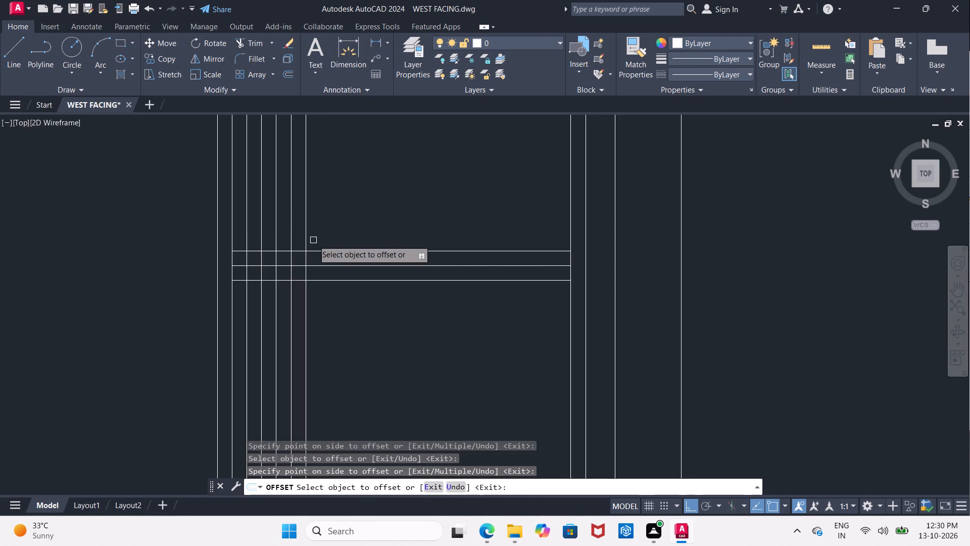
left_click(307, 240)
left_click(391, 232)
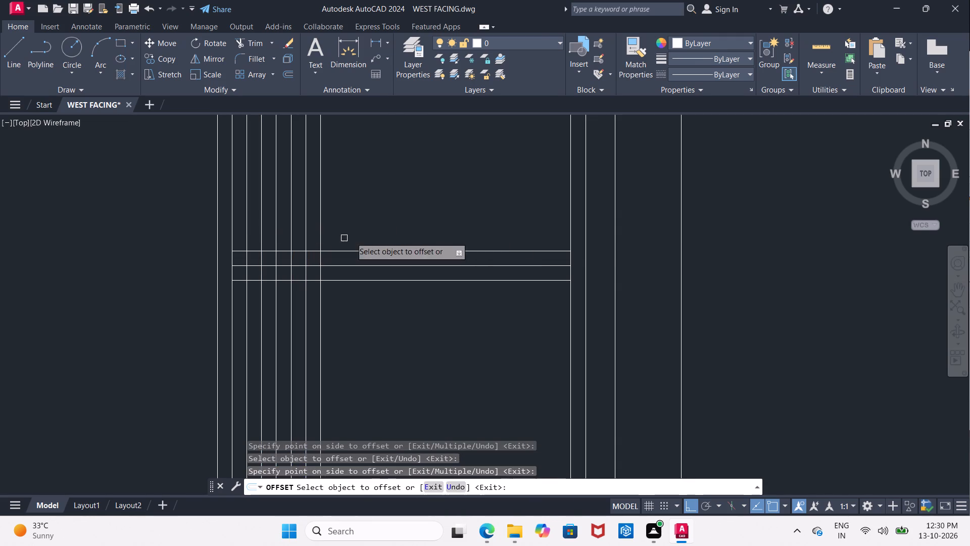
Offset the inner frame's right line in the tall opening 2" leftward repeatedly to form six vertical lines.
left_click(570, 236)
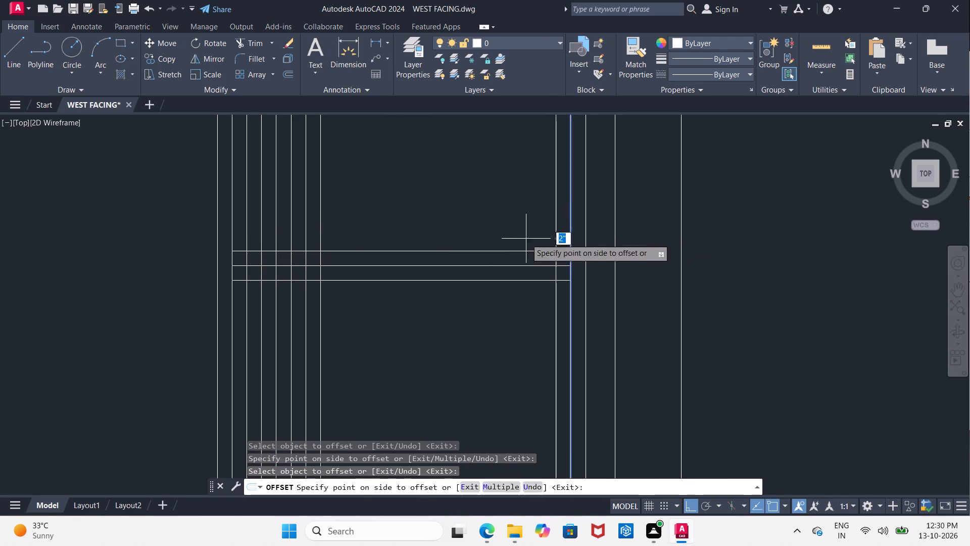
left_click(526, 239)
left_click(557, 239)
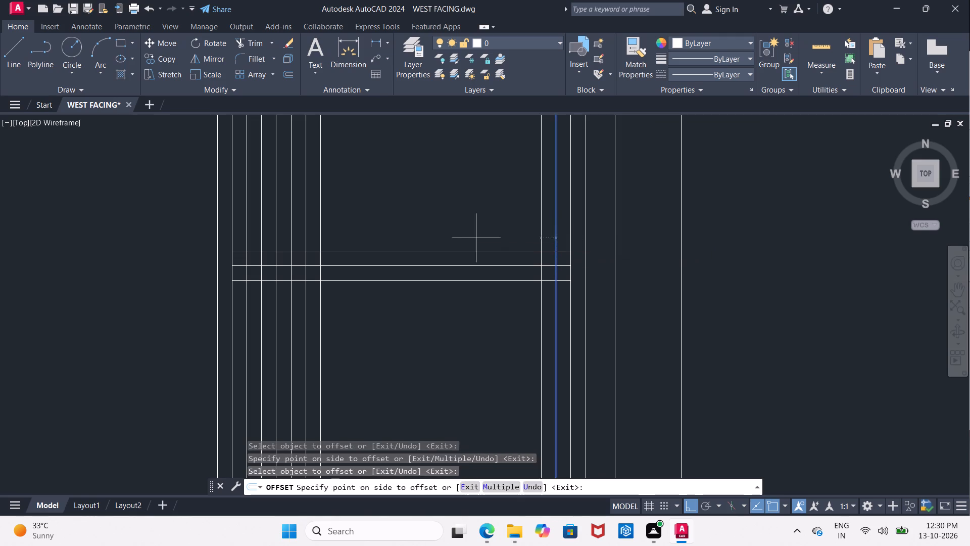
left_click(476, 238)
left_click(542, 232)
left_click(448, 226)
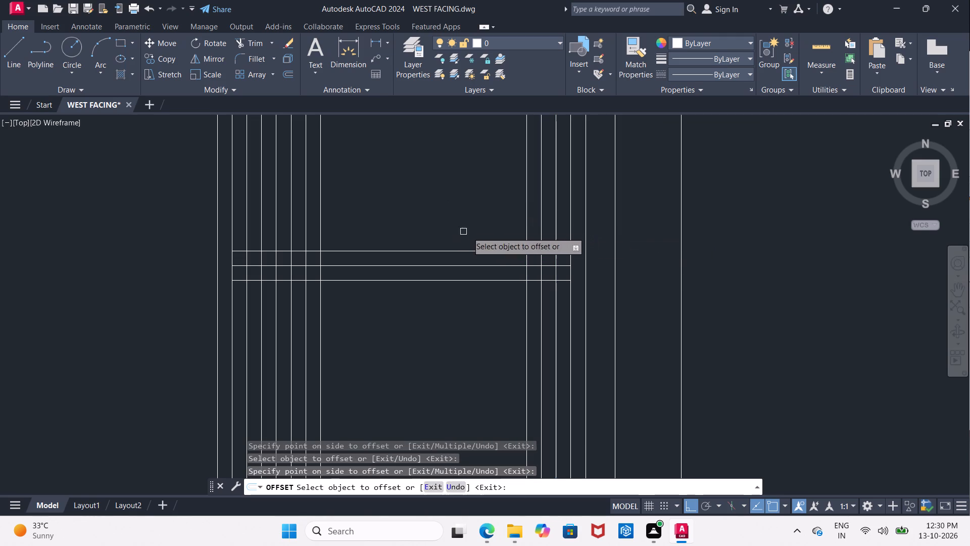
left_click(525, 237)
left_click(430, 241)
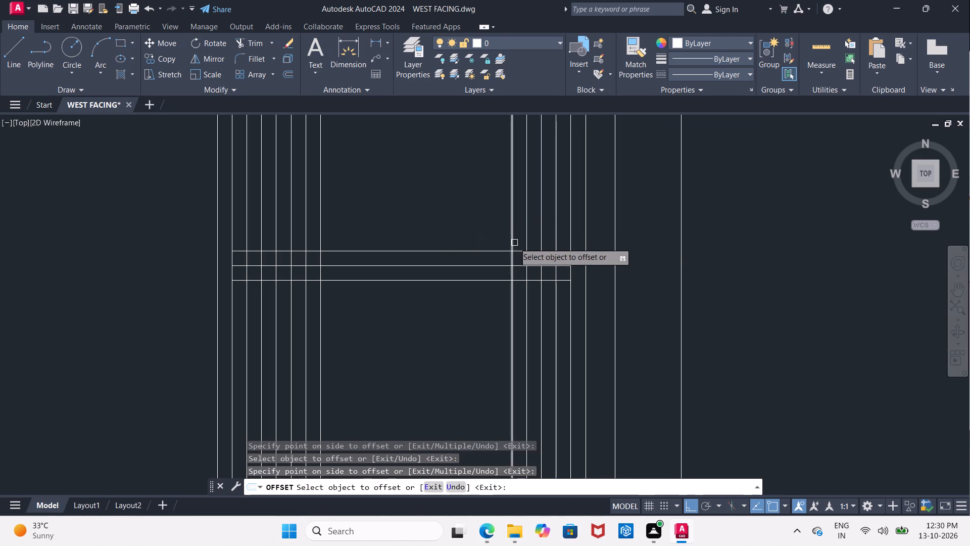
left_click(514, 243)
left_click(345, 221)
left_click(495, 238)
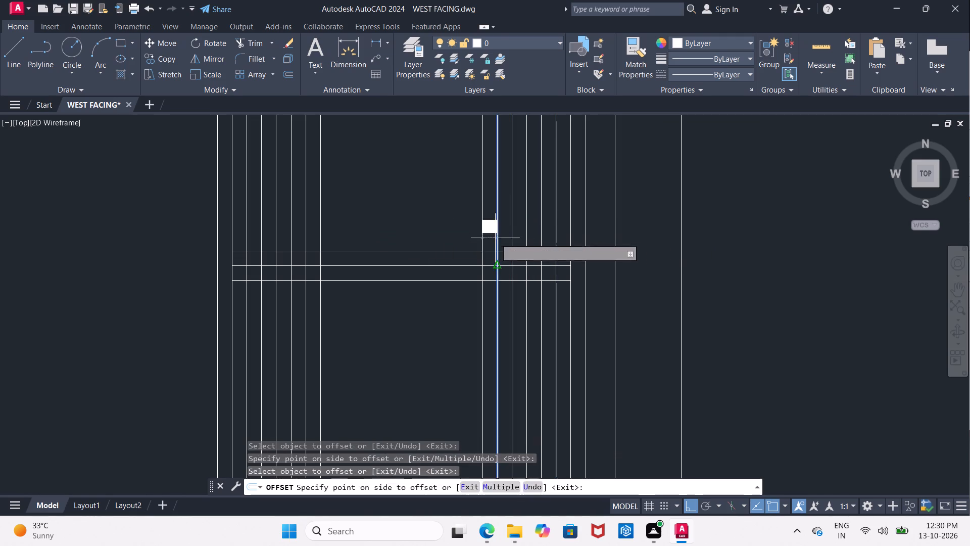
left_click(351, 229)
Continue the 2" leftward offsets with six more vertical lines, reaching just right of the tall opening's middle.
left_click(482, 232)
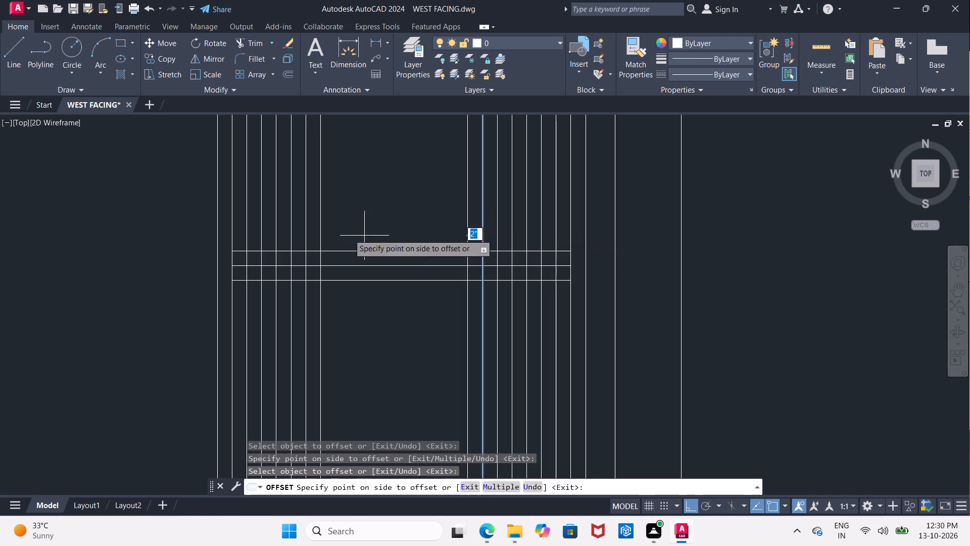
left_click(349, 234)
left_click(468, 226)
left_click(357, 224)
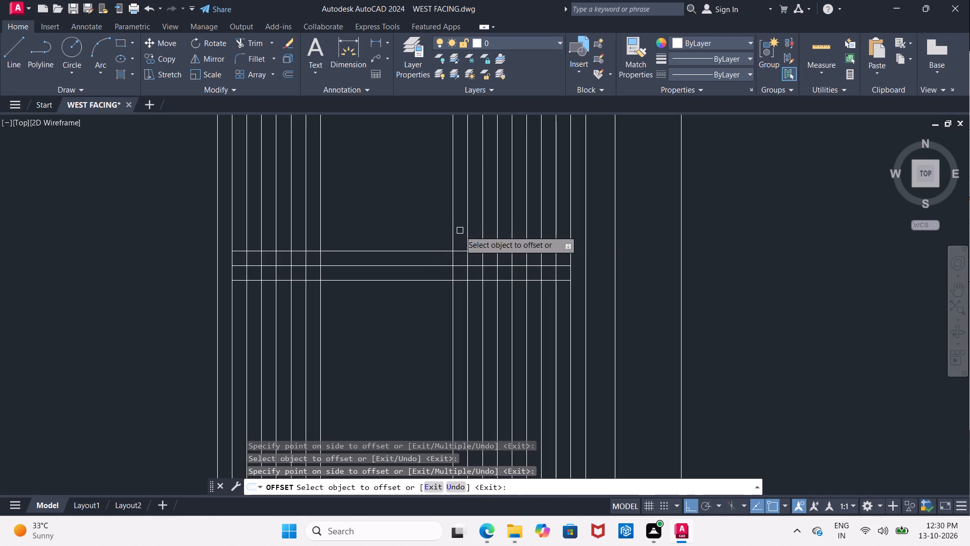
left_click(452, 232)
left_click(350, 233)
left_click(441, 230)
left_click(357, 226)
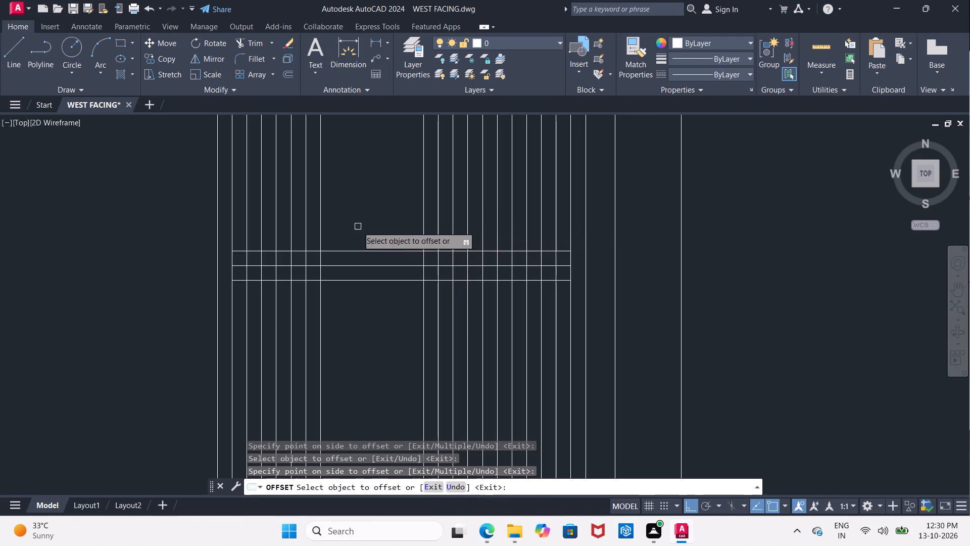
left_click(424, 226)
left_click(337, 227)
left_click(411, 231)
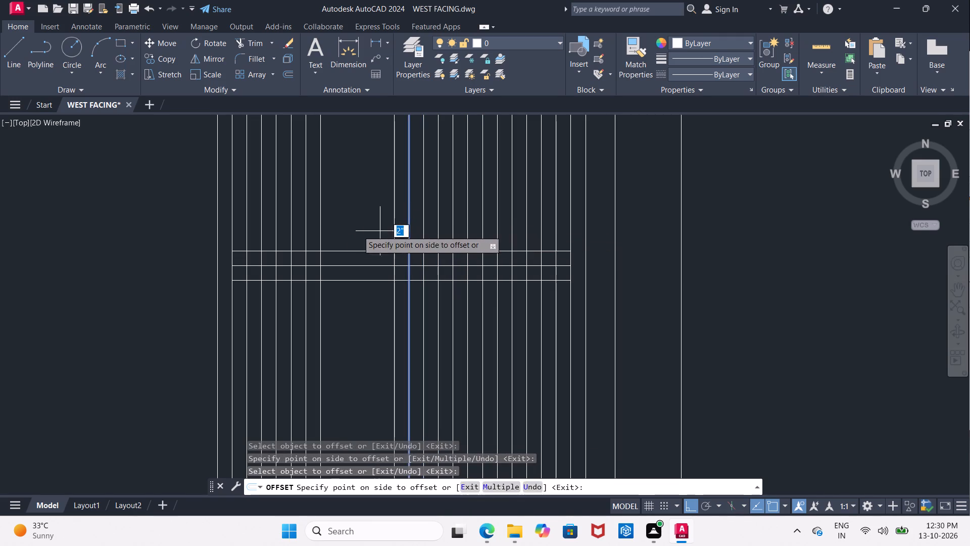
left_click(340, 225)
scroll(396, 231, "down", 2)
middle_click_drag(394, 233, 392, 234)
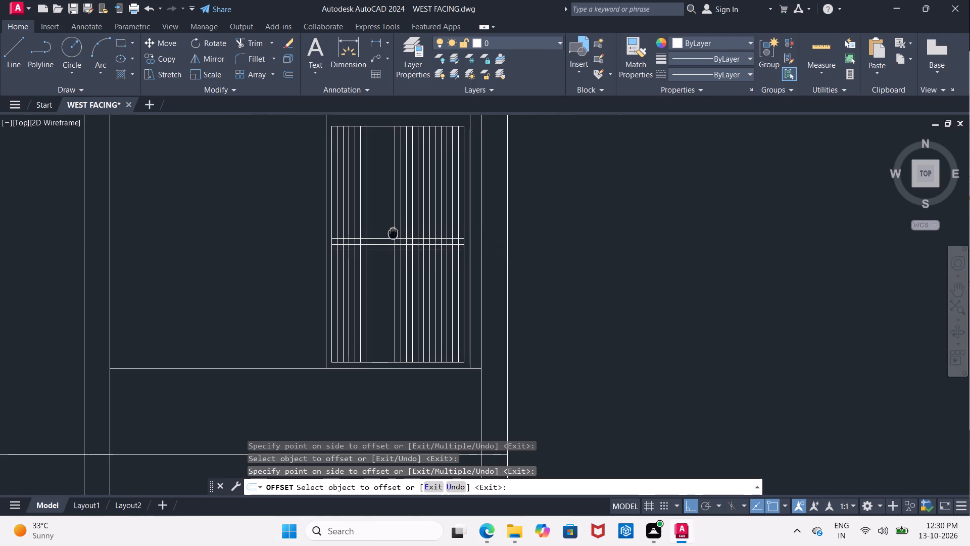
middle_click_drag(392, 234, 356, 250)
key("Escape")
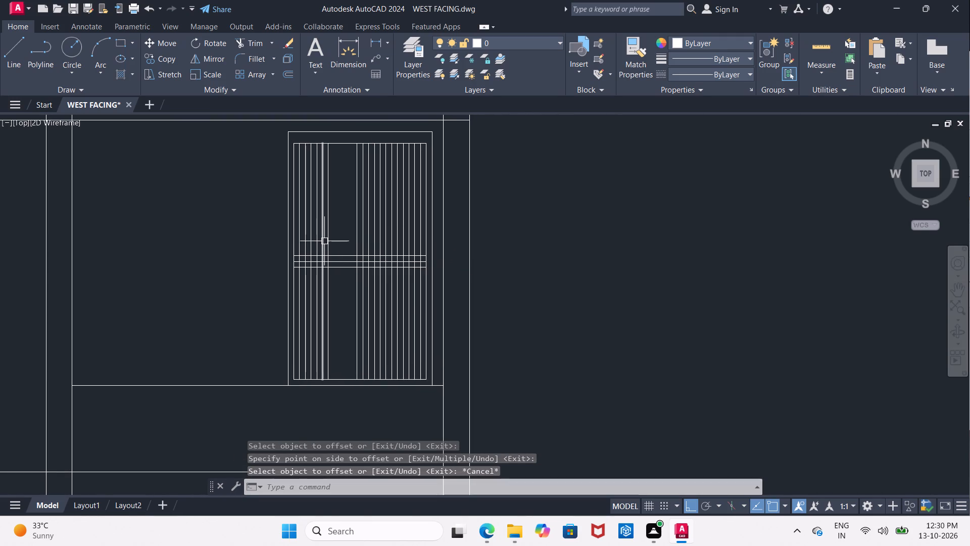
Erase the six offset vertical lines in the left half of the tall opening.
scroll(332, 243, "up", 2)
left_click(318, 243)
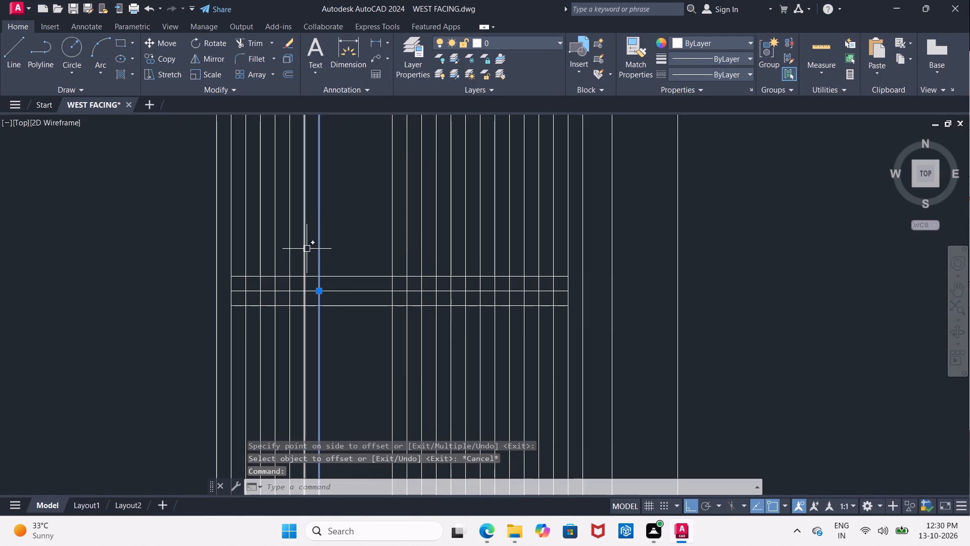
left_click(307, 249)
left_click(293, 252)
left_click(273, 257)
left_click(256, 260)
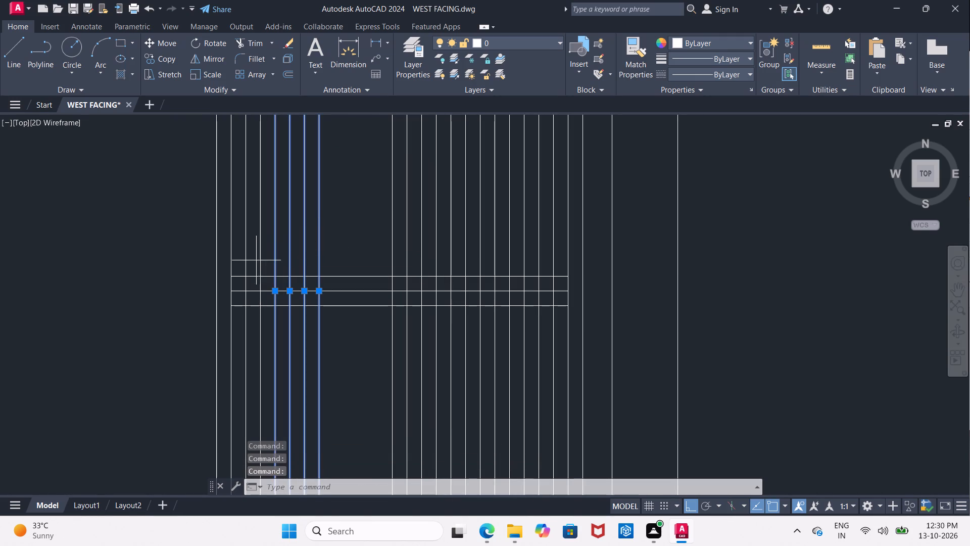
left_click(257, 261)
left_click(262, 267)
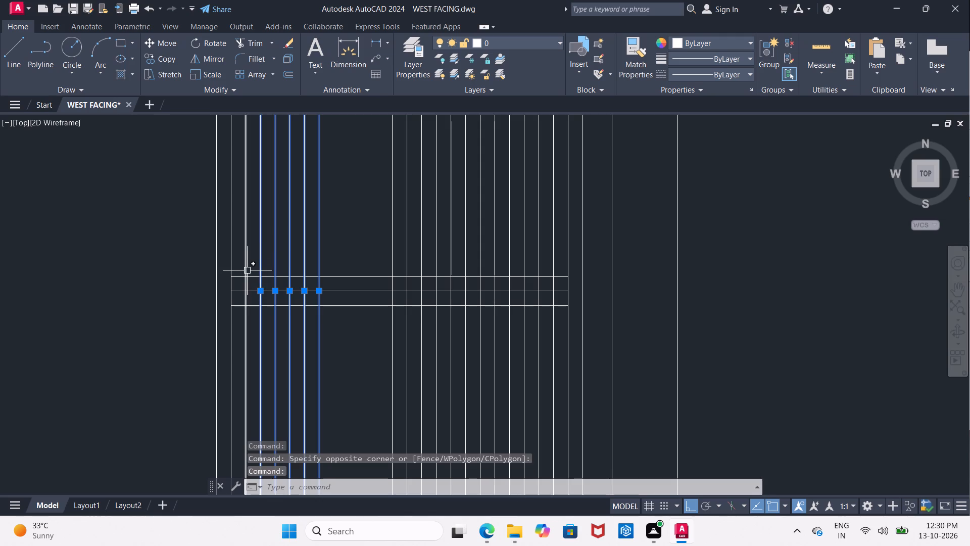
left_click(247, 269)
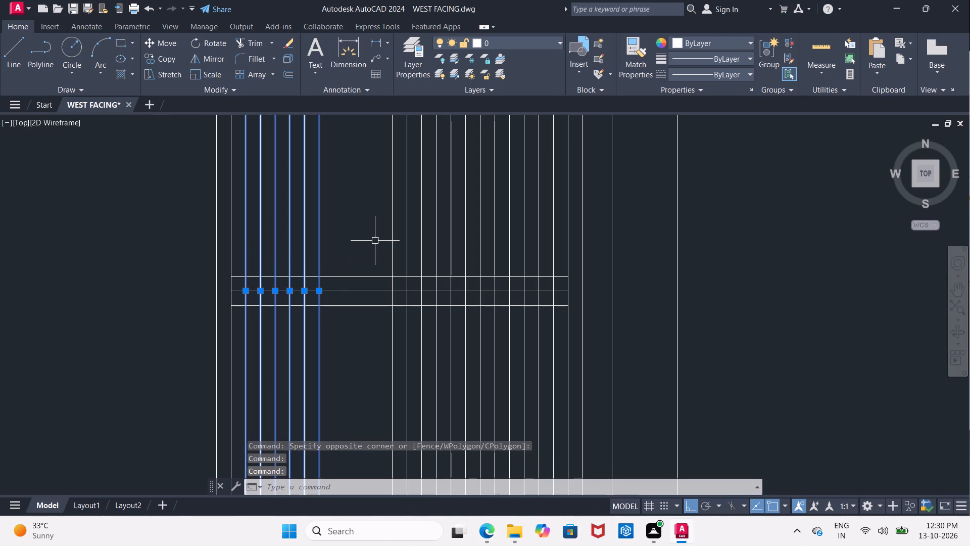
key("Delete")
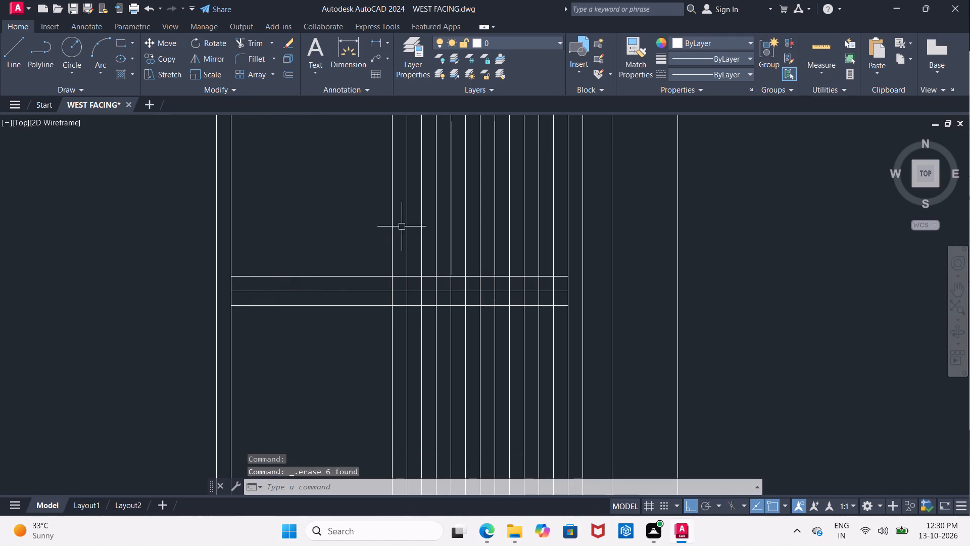
Offset the inner frame's left line in the tall opening 4" rightward.
scroll(380, 248, "down", 2)
middle_click_drag(395, 301, 256, 294)
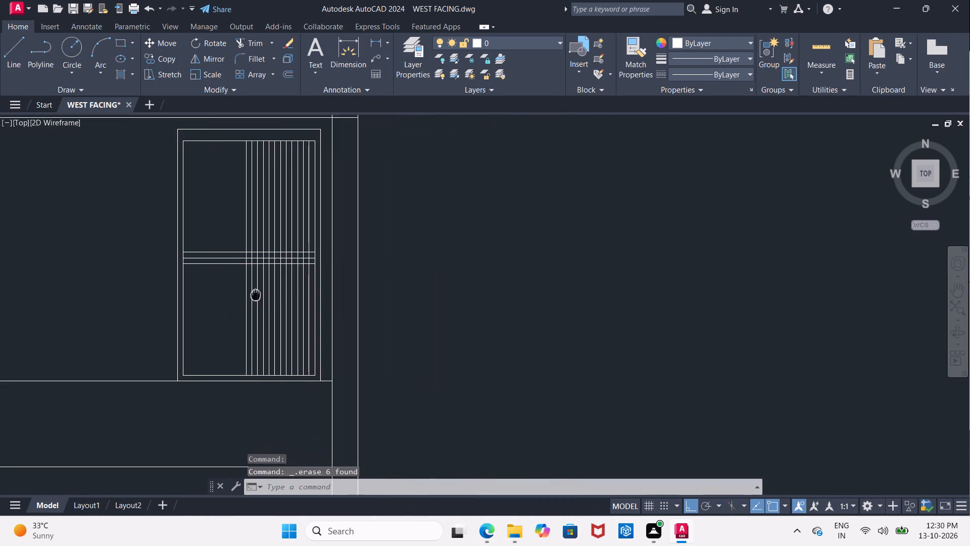
middle_click_drag(256, 294, 255, 294)
scroll(237, 290, "up", 1)
middle_click_drag(237, 290, 239, 312)
scroll(239, 312, "down", 1)
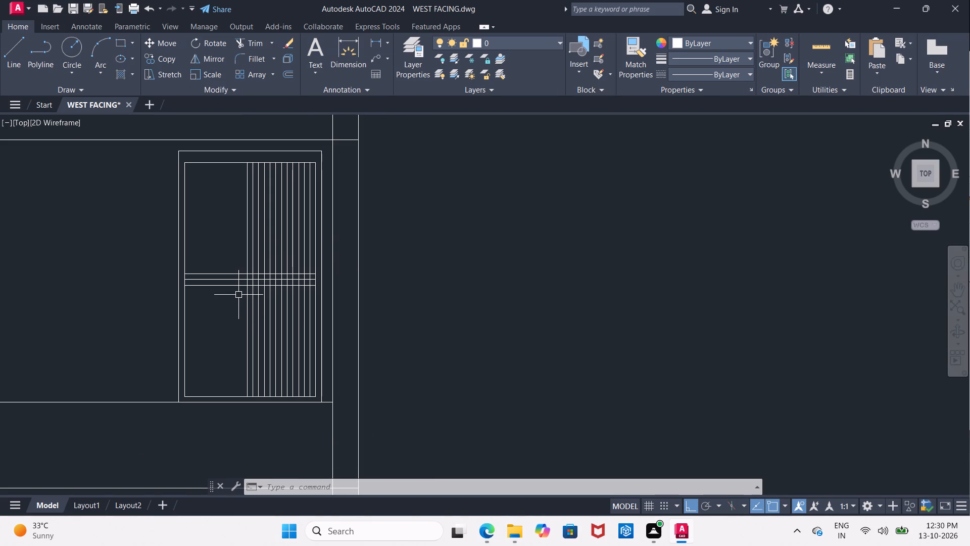
middle_click(238, 295)
scroll(238, 295, "up", 1)
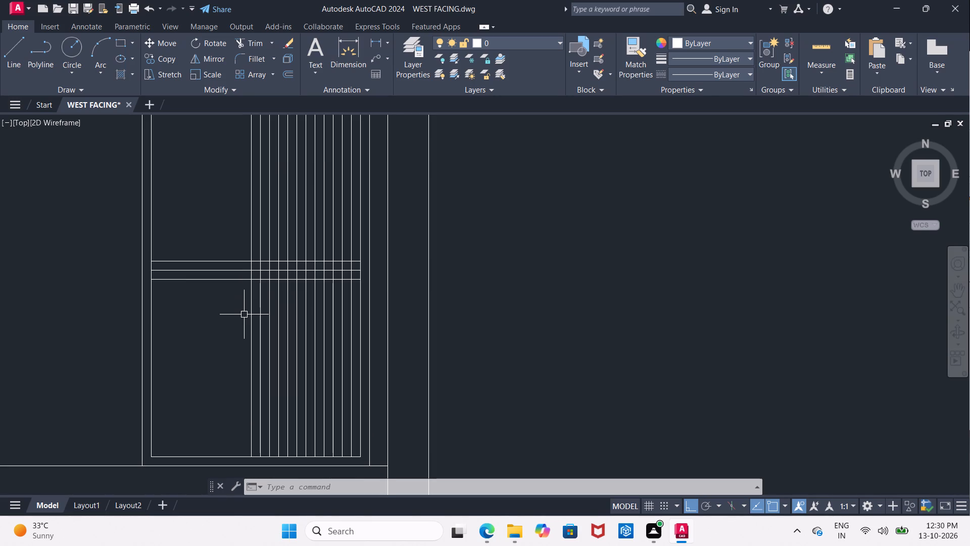
key("Escape")
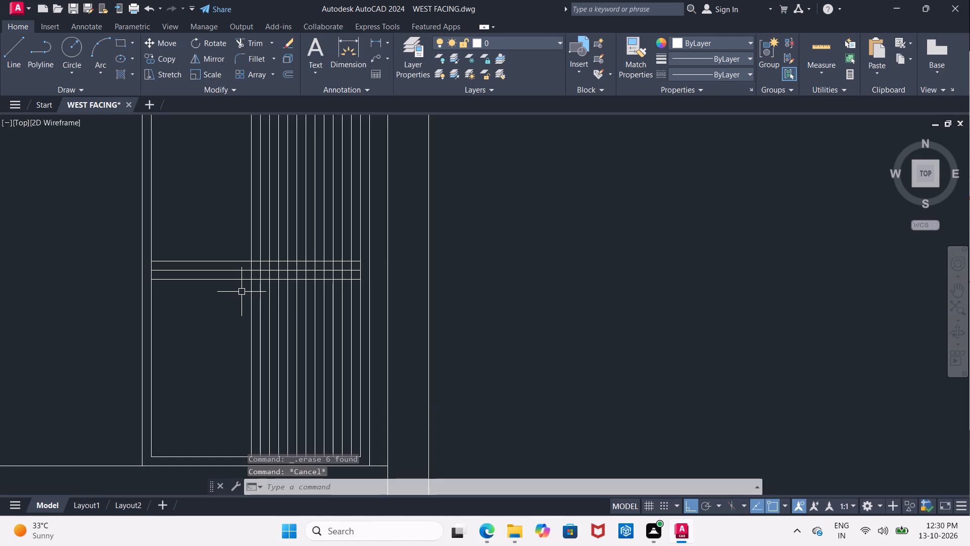
type("TR")
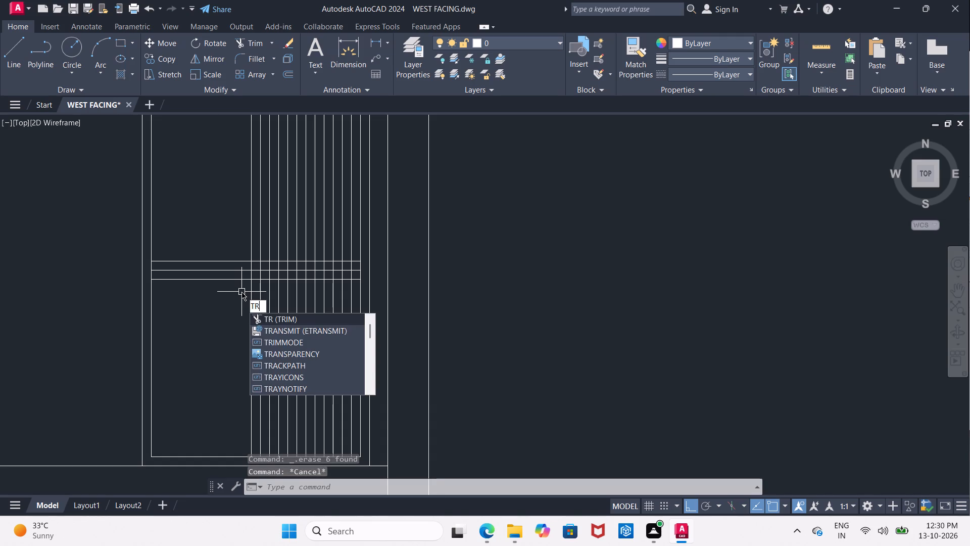
key("Escape")
key("o")
key("Return")
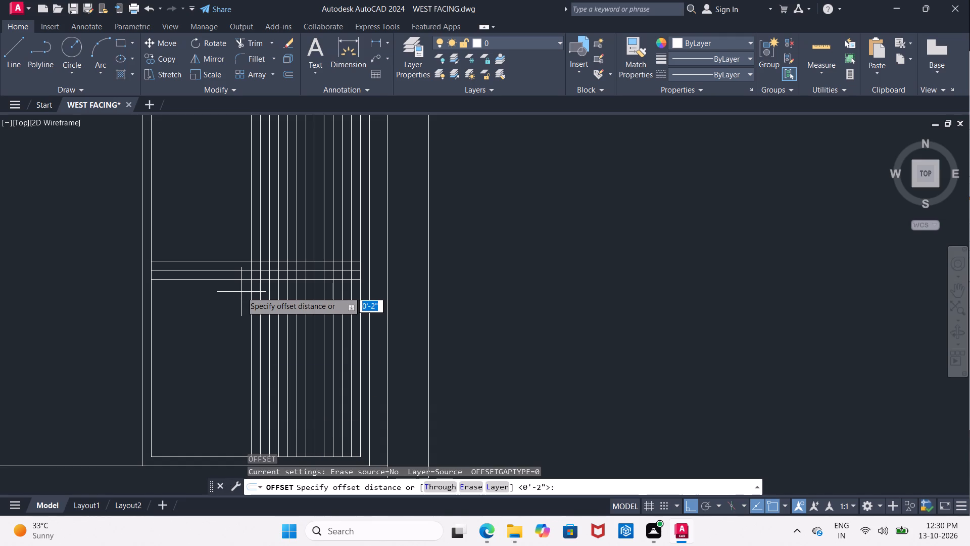
key("4")
key("shift+quotedbl")
key("Return")
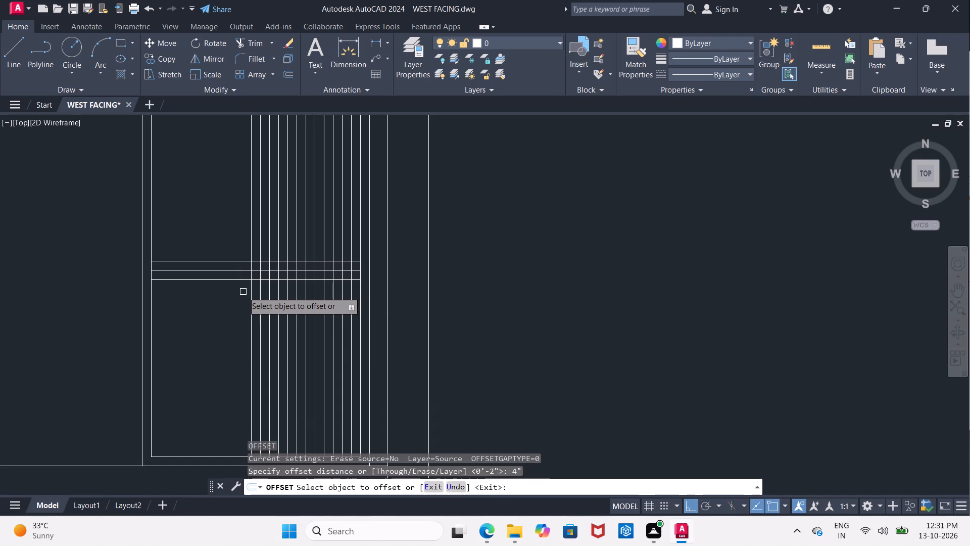
left_click(150, 241)
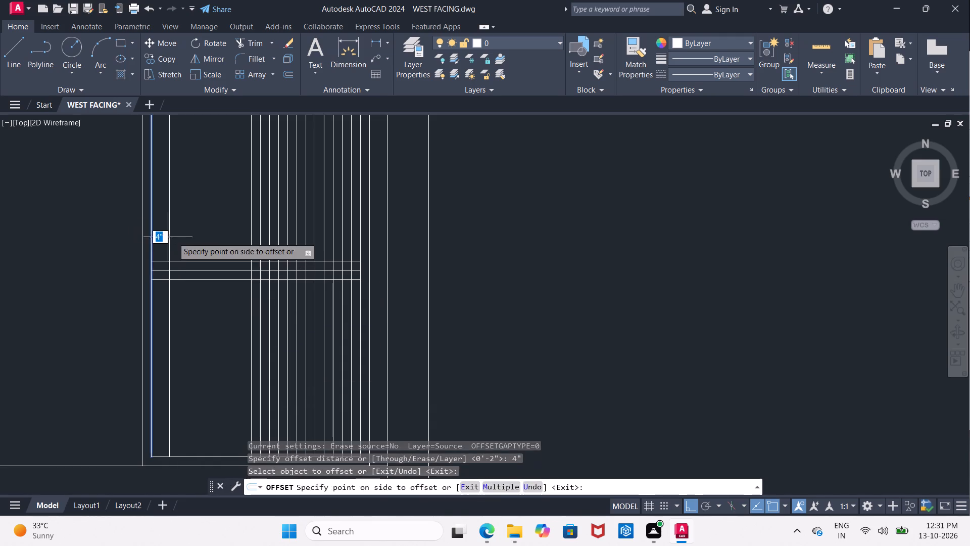
left_click(189, 236)
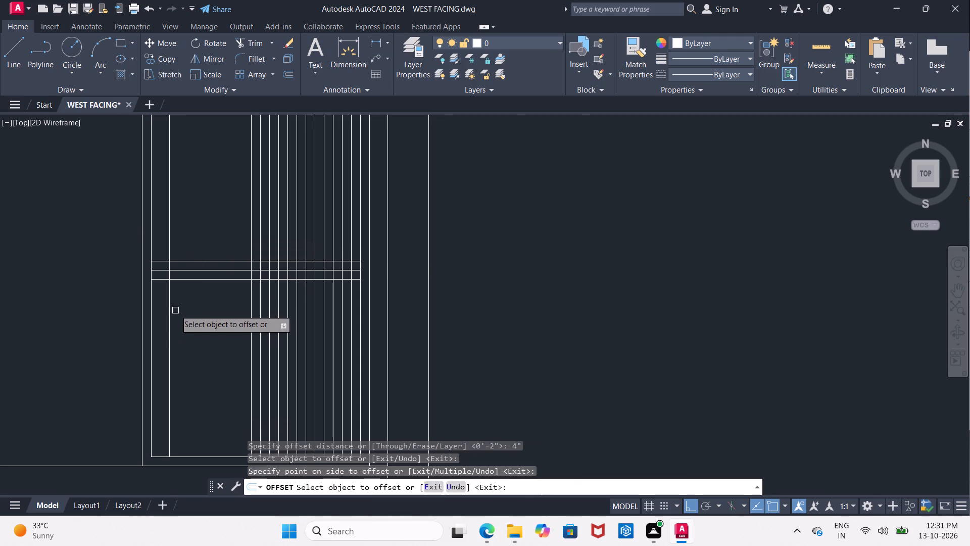
scroll(172, 300, "up", 2)
middle_click_drag(172, 298, 158, 314)
scroll(181, 307, "down", 3)
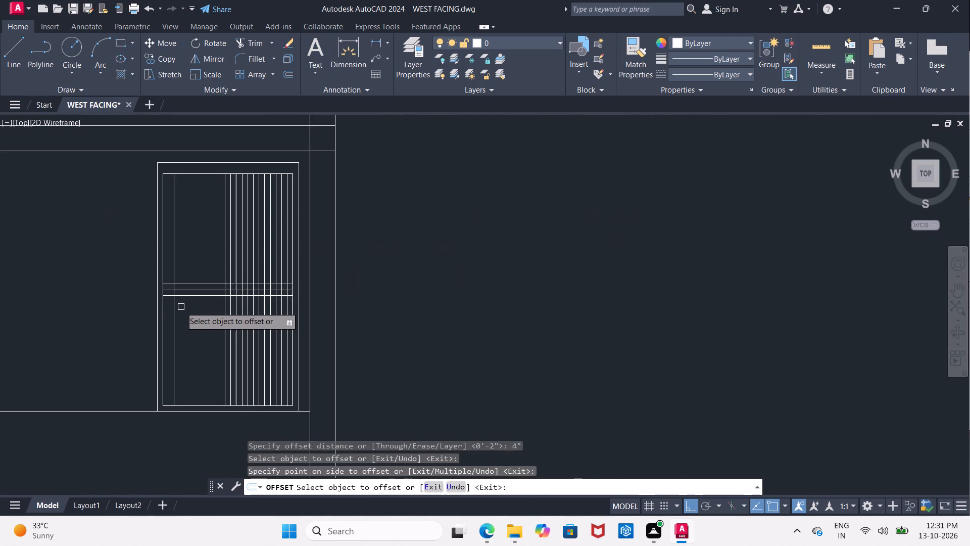
scroll(181, 307, "up", 2)
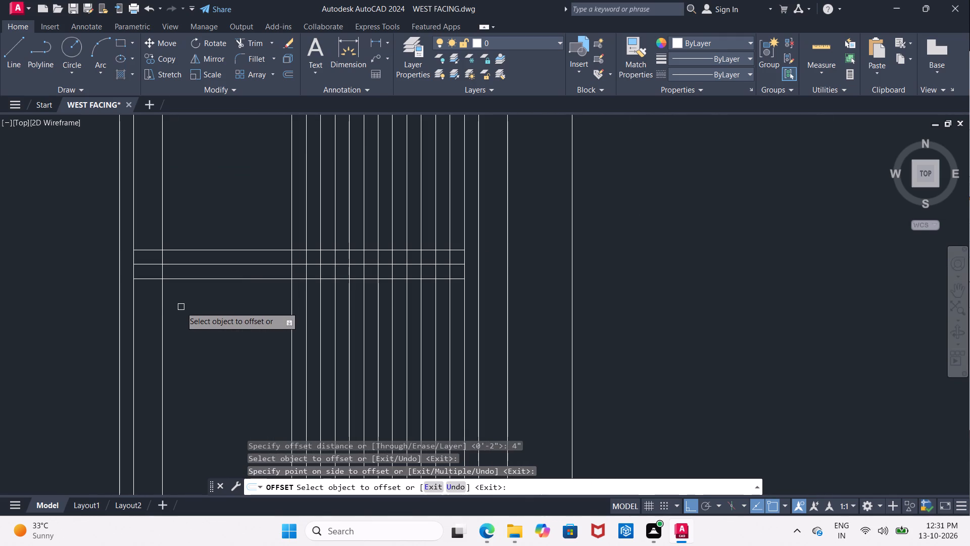
Offset the new vertical line in the tall opening's left half another 4" rightward.
key("Return")
key("Return")
key("Return")
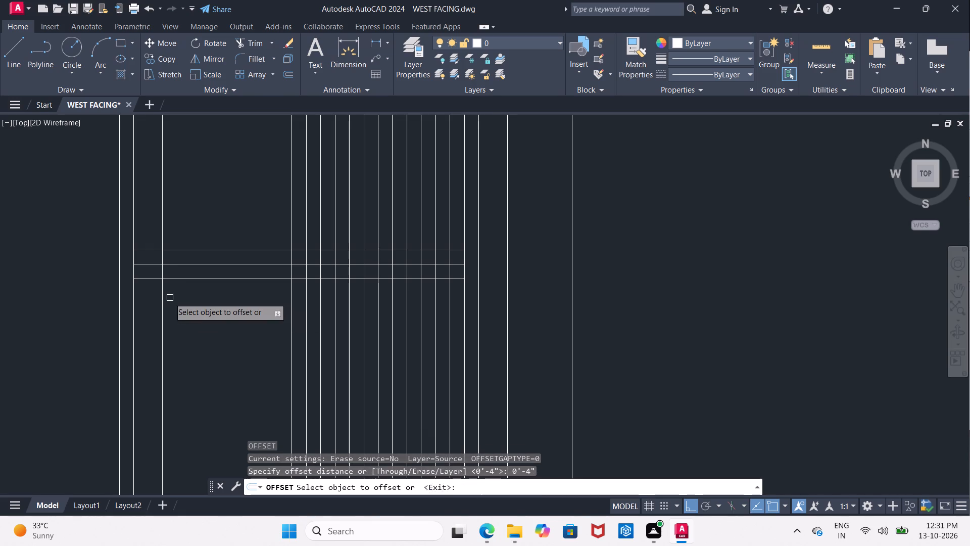
left_click(161, 235)
left_click(231, 224)
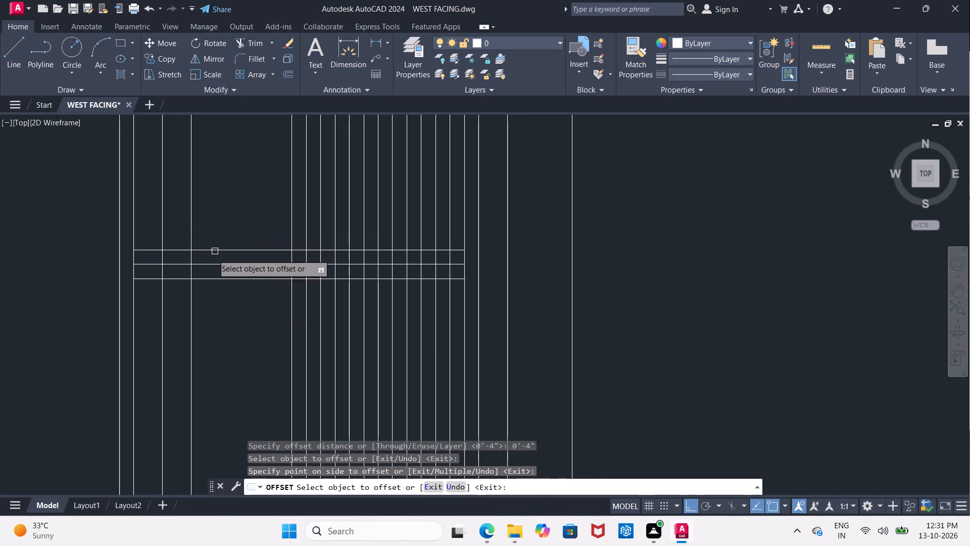
scroll(201, 294, "up", 2)
middle_click_drag(201, 294, 197, 312)
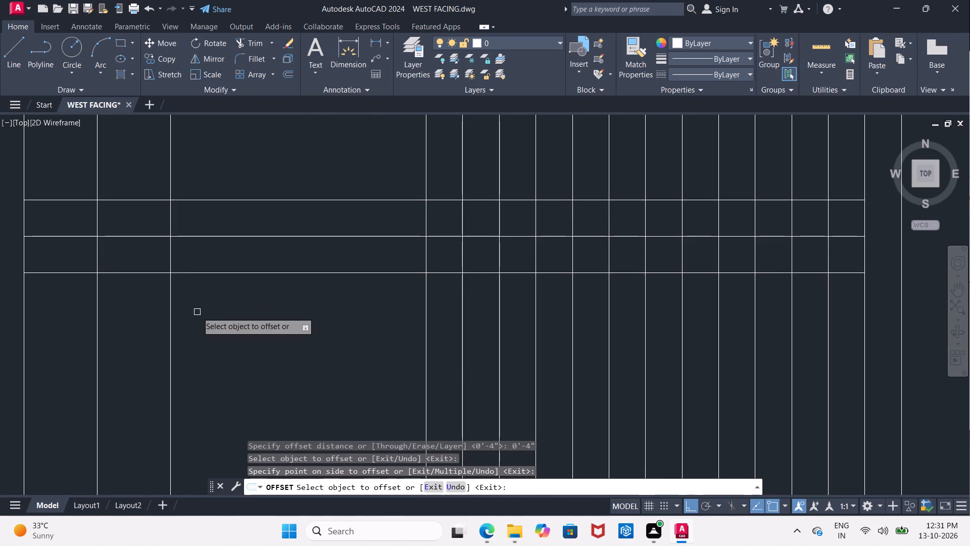
key("Escape")
Trim the first 4" offset line above and below the horizontal rails, and cut the three rail ends left of it.
type("TR")
key("Return")
key("Return")
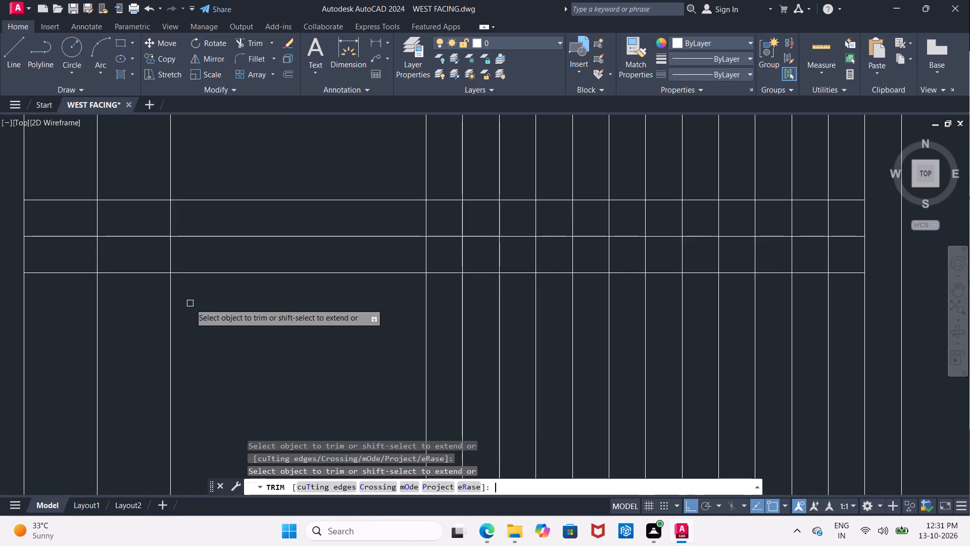
left_click(99, 180)
scroll(114, 294, "down", 2)
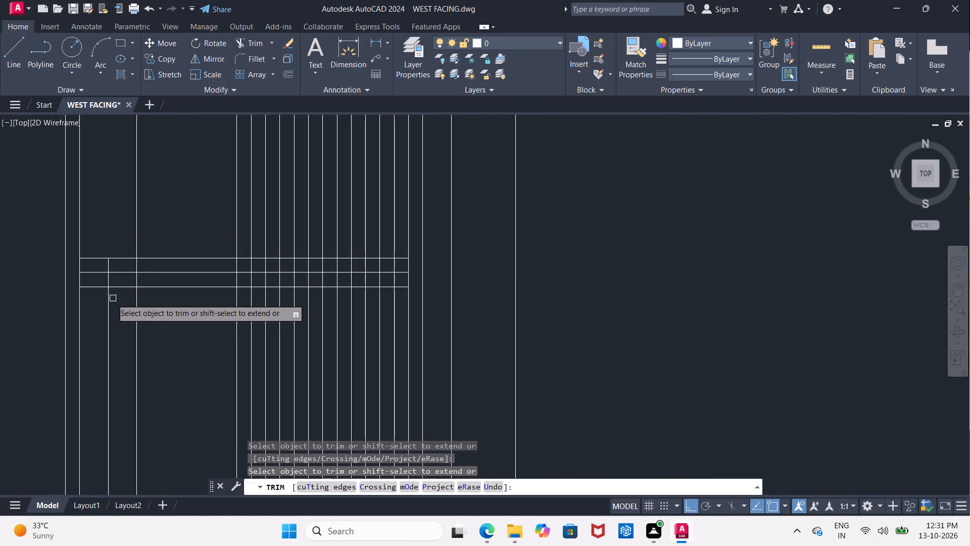
left_click(108, 300)
left_click(93, 260)
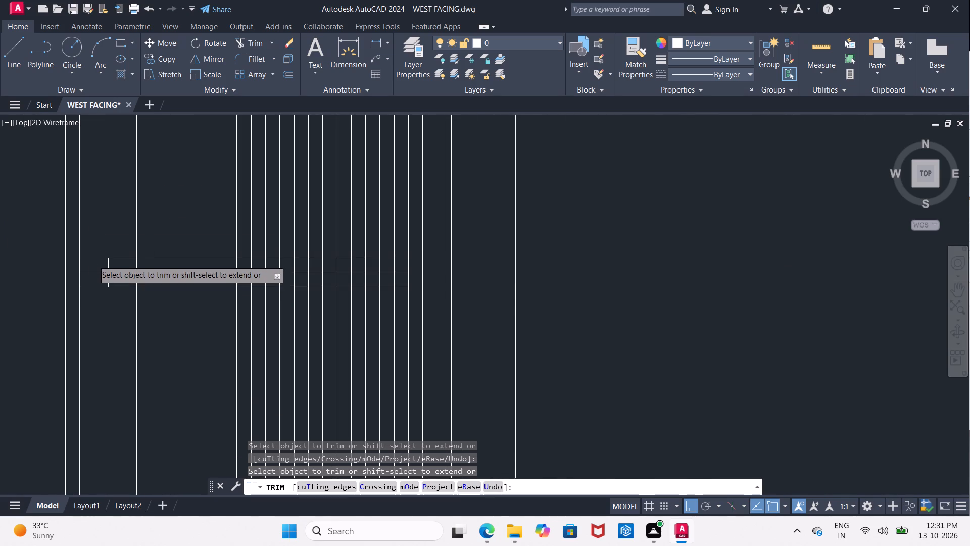
left_click(95, 275)
left_click(96, 288)
scroll(115, 308, "up", 1)
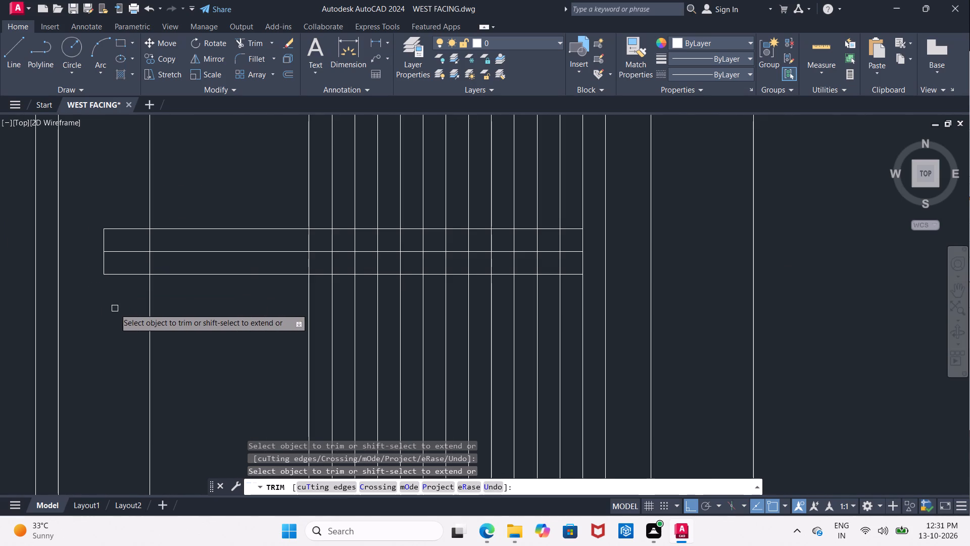
middle_click_drag(115, 308, 102, 317)
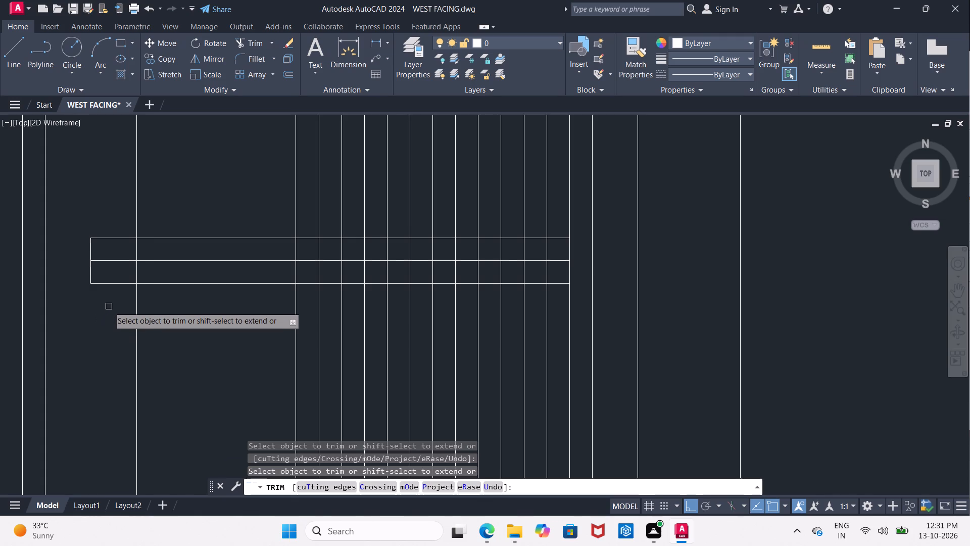
key("Escape")
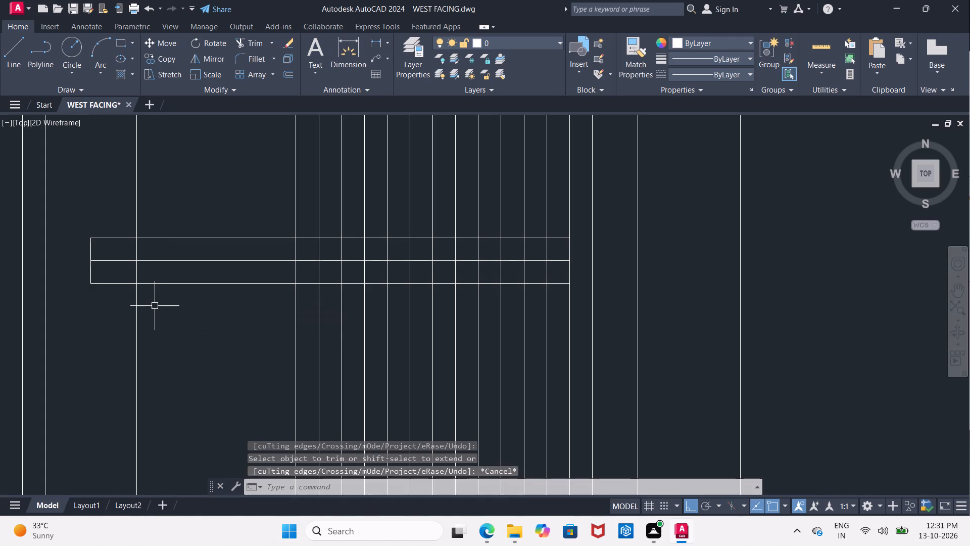
Offset the second vertical line across the rails' left part 4" rightward.
key("o")
key("Return")
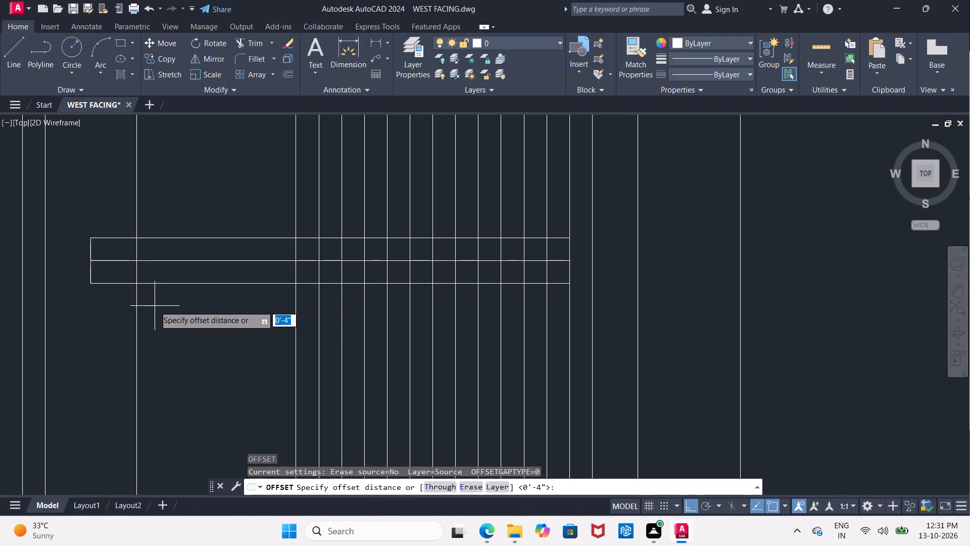
key("4")
key("shift+quotedbl")
key("Return")
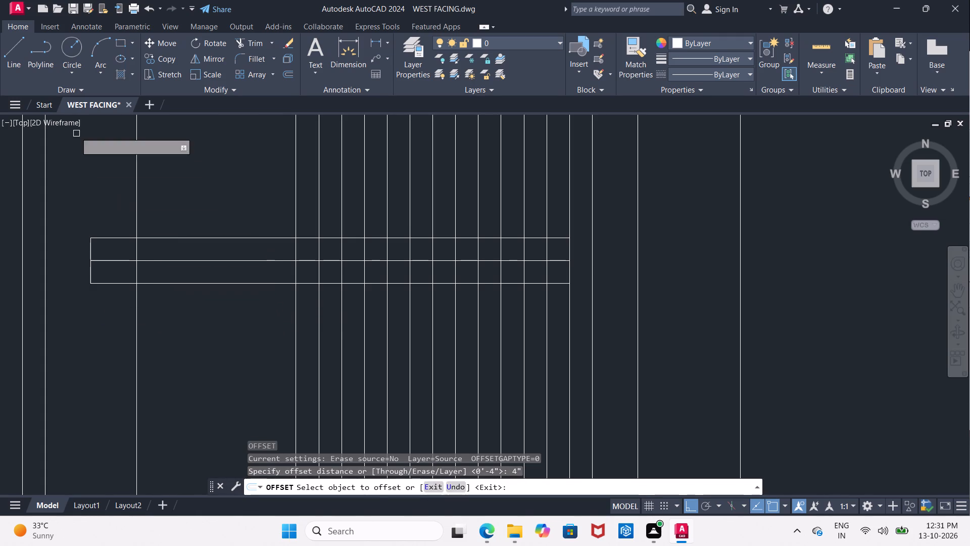
left_click(138, 203)
left_click(165, 208)
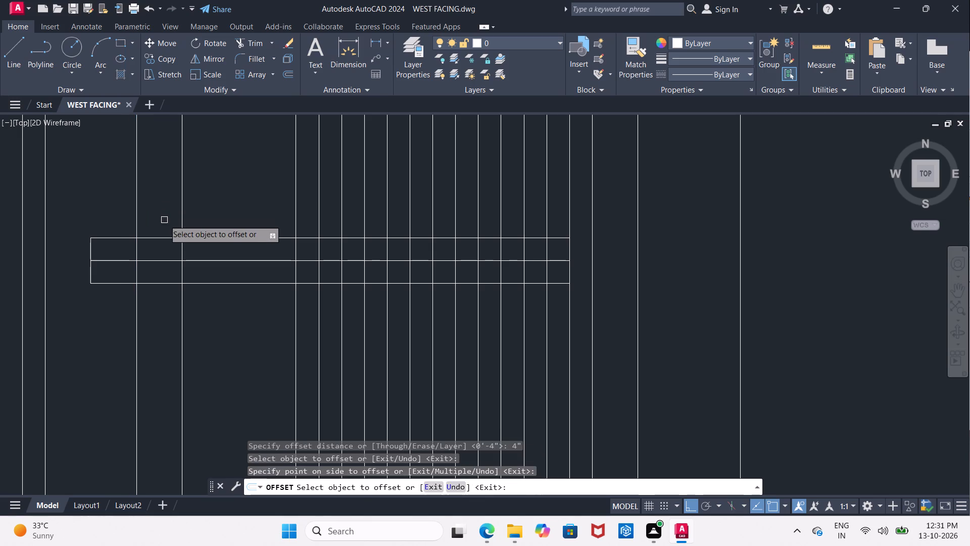
key("Escape")
Trim the rails between the newest vertical line and the bars, and cut both left verticals beyond the rails to leave a small block.
type("TR")
key("Return")
key("Return")
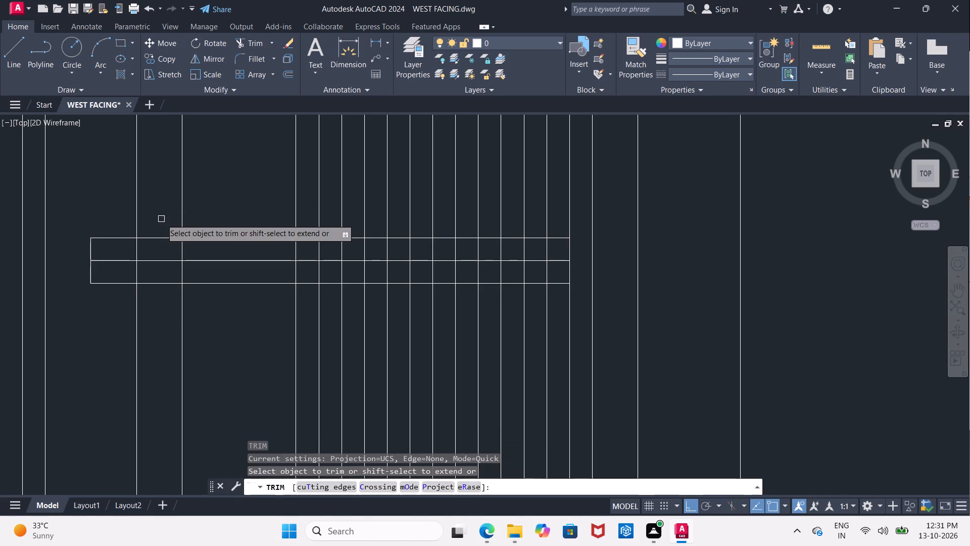
left_click_drag(107, 200, 235, 215)
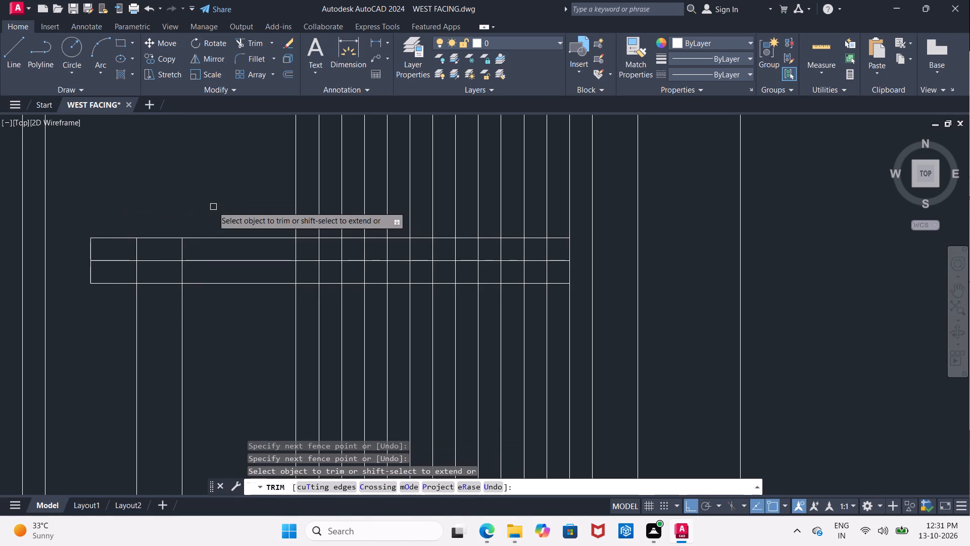
left_click_drag(210, 199, 213, 313)
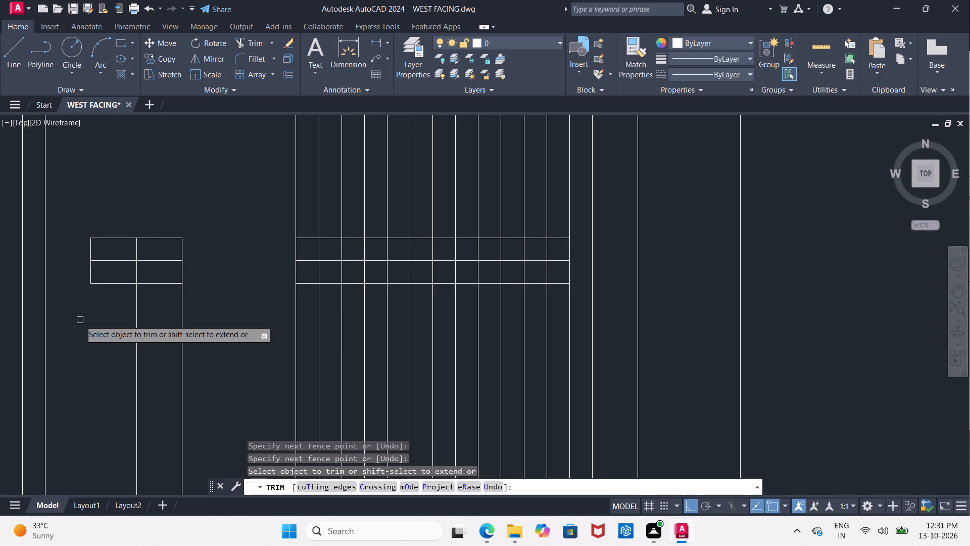
left_click_drag(80, 320, 230, 313)
scroll(117, 310, "down", 2)
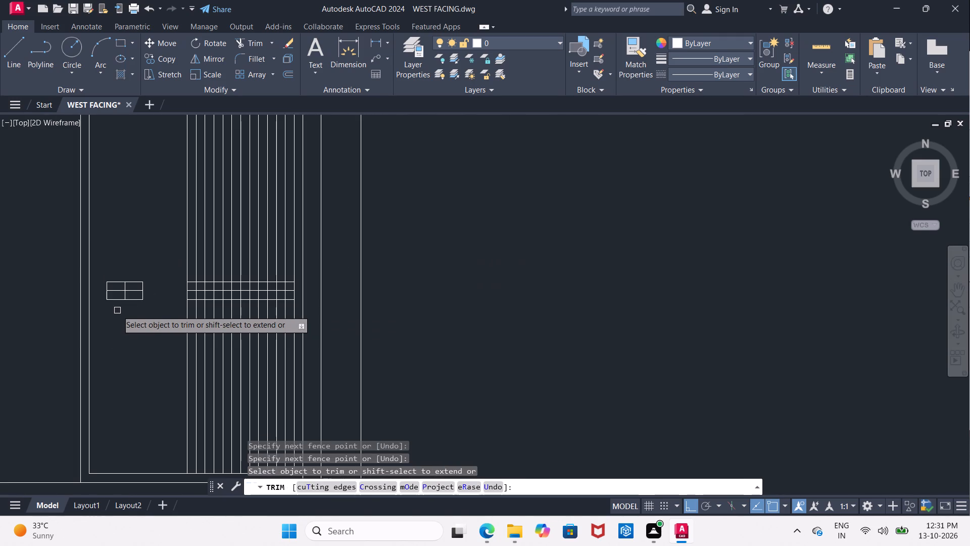
scroll(113, 305, "up", 3)
key("Escape")
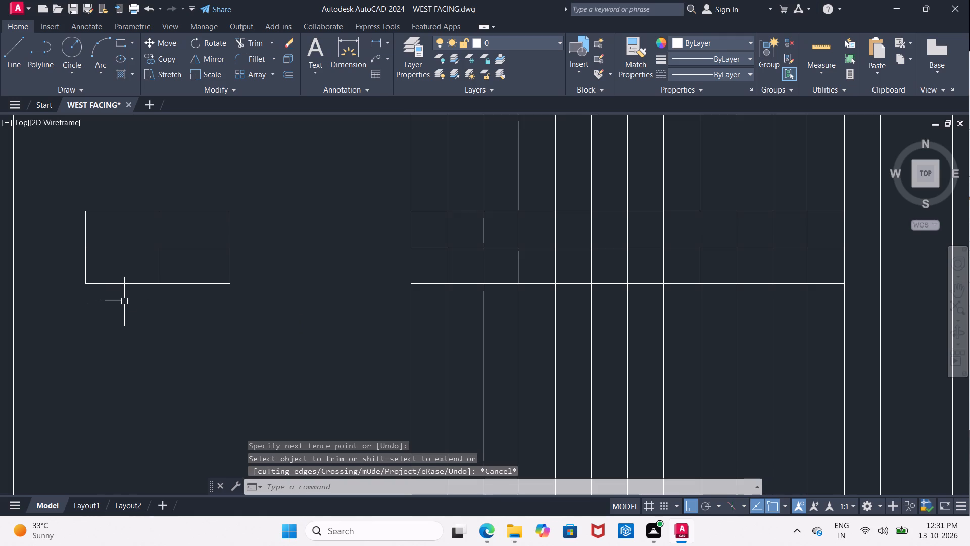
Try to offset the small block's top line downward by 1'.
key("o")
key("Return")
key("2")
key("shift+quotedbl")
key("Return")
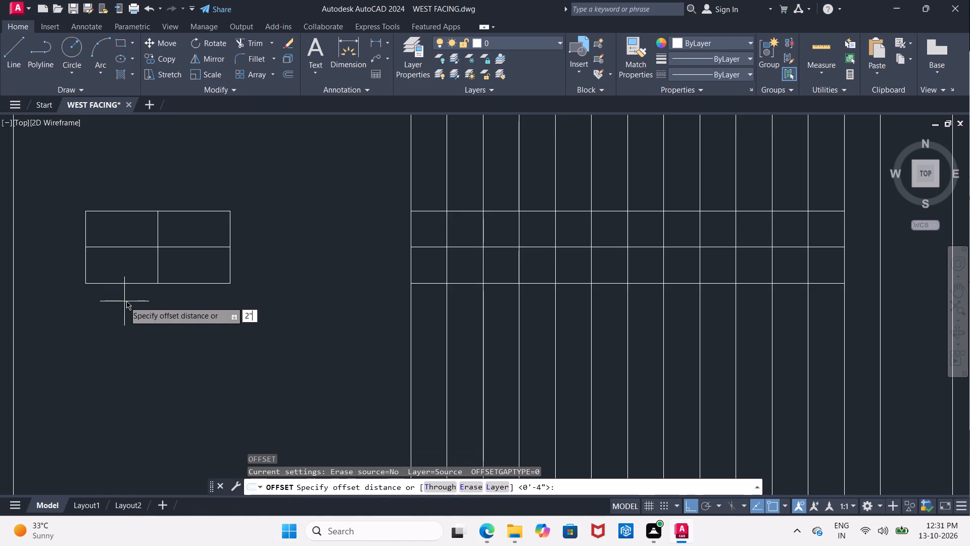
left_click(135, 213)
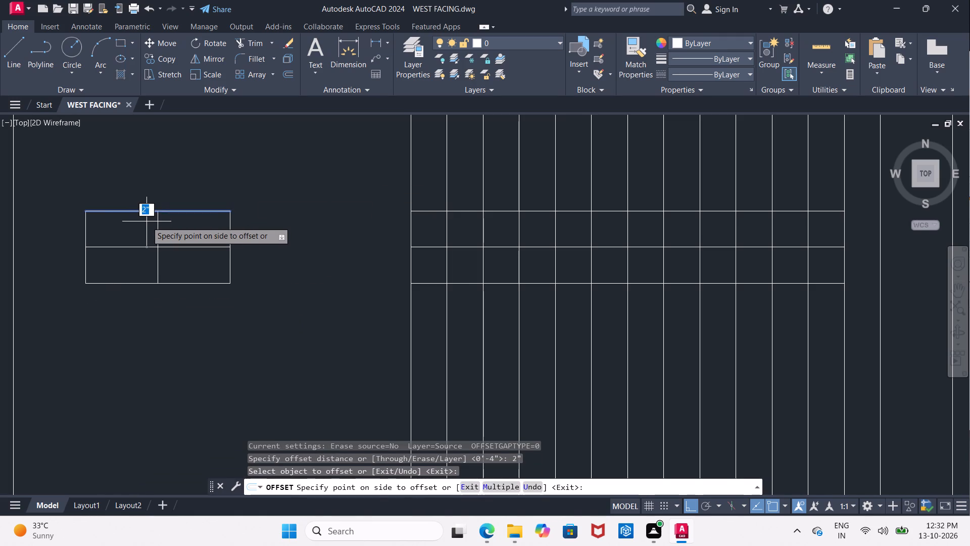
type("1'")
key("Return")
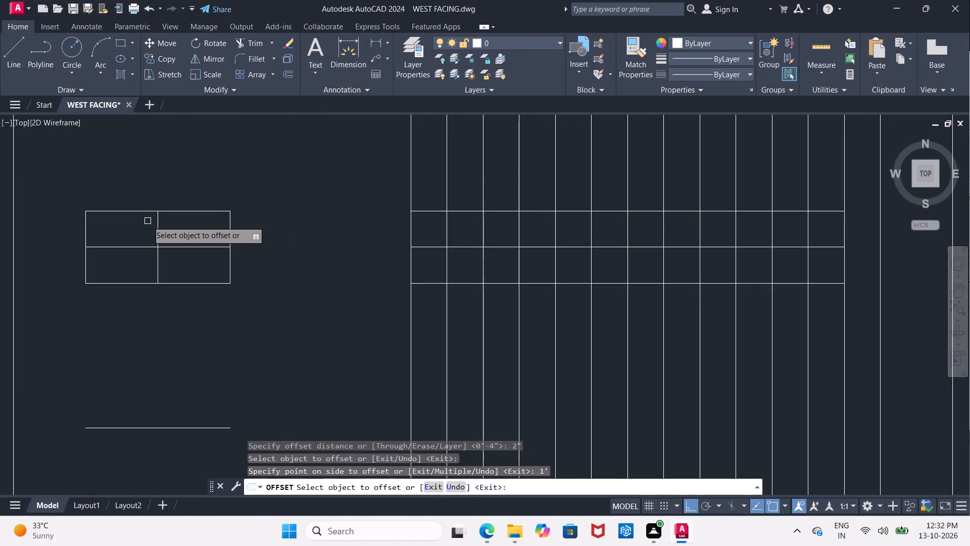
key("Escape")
Offset the small block's top line 1" downward and its bottom line 1" upward.
key("o")
key("Return")
key("1")
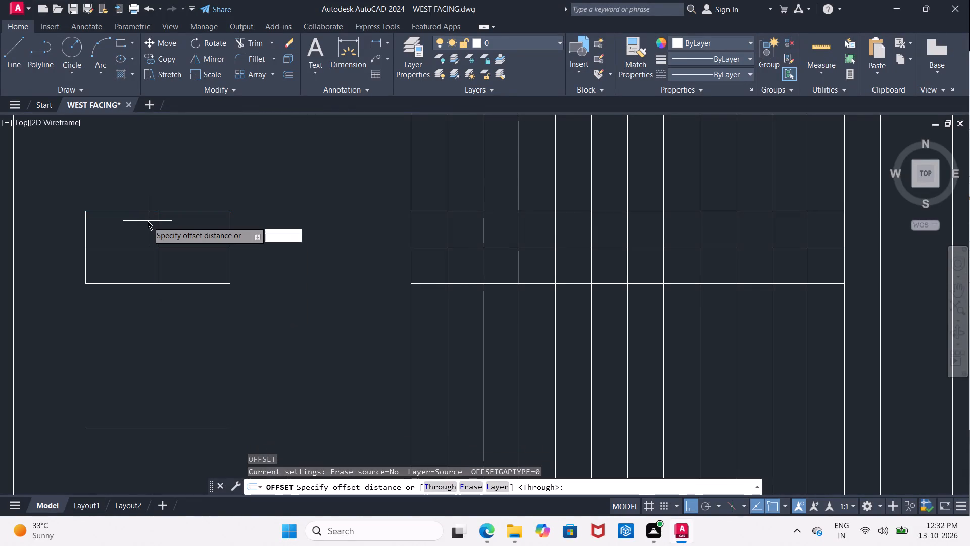
key("shift+quotedbl")
key("Return")
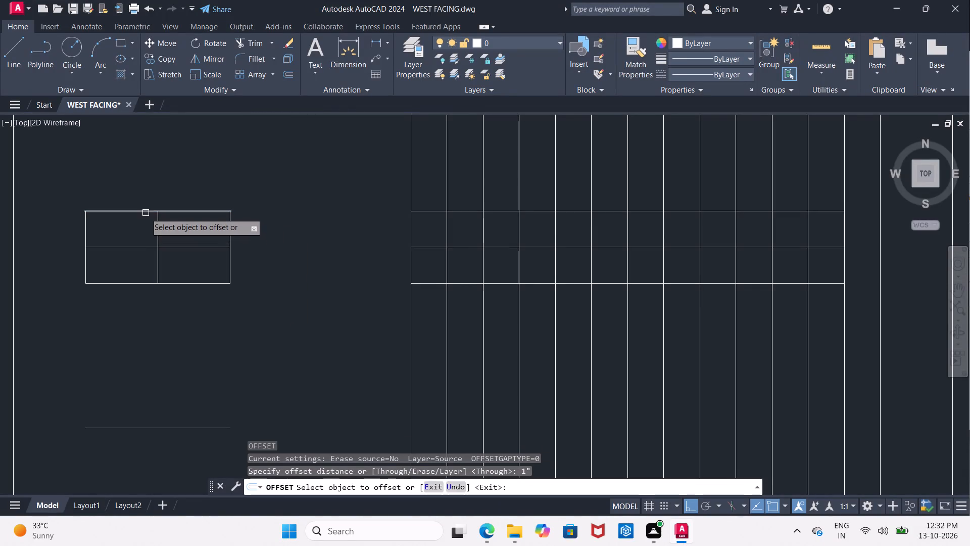
left_click(145, 213)
left_click(147, 225)
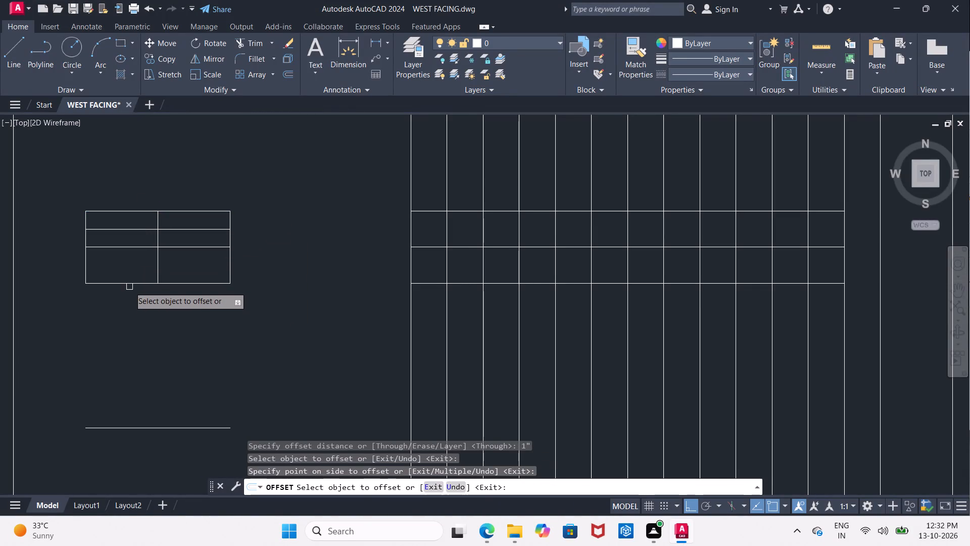
left_click(129, 283)
left_click(125, 253)
key("Escape")
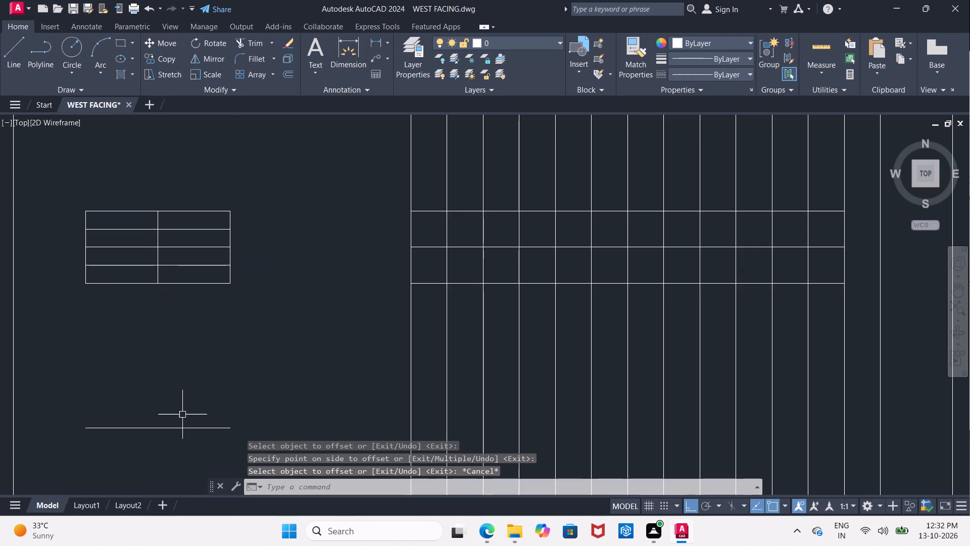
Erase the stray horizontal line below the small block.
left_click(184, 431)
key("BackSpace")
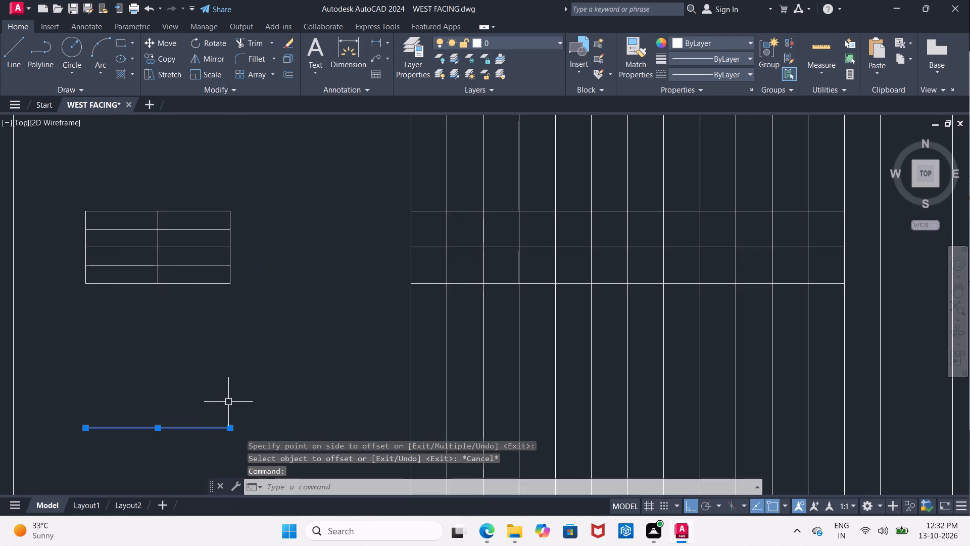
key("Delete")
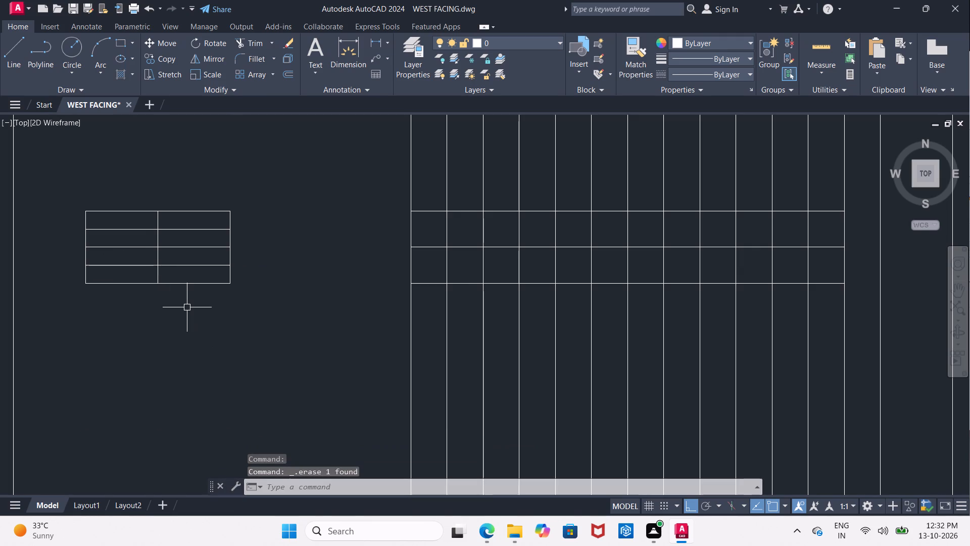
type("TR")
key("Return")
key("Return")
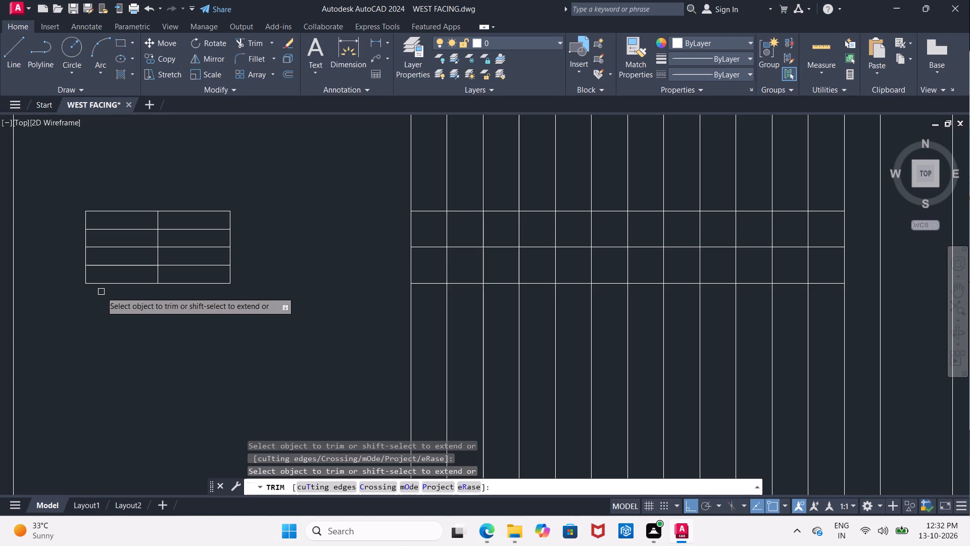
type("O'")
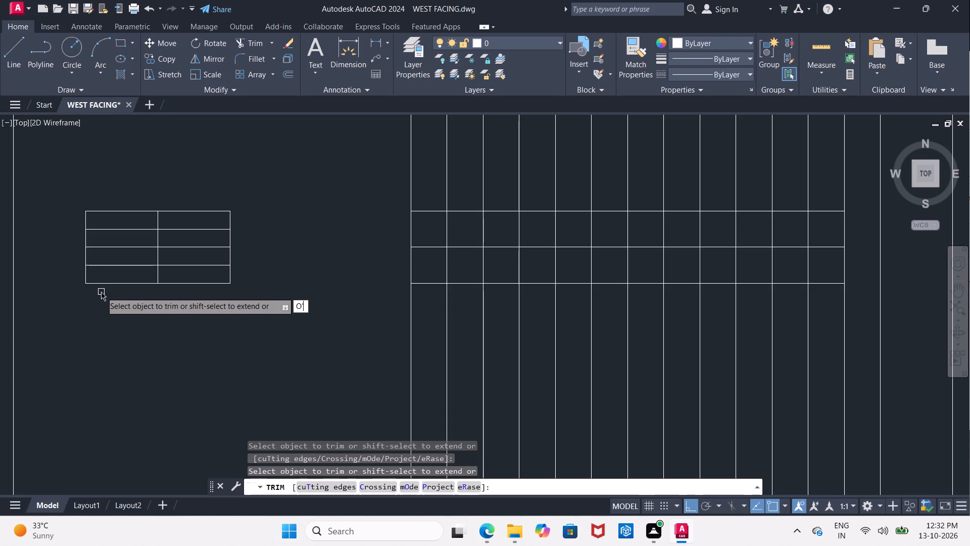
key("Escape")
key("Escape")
Offset the small block's left edge 2" rightward.
type("O'")
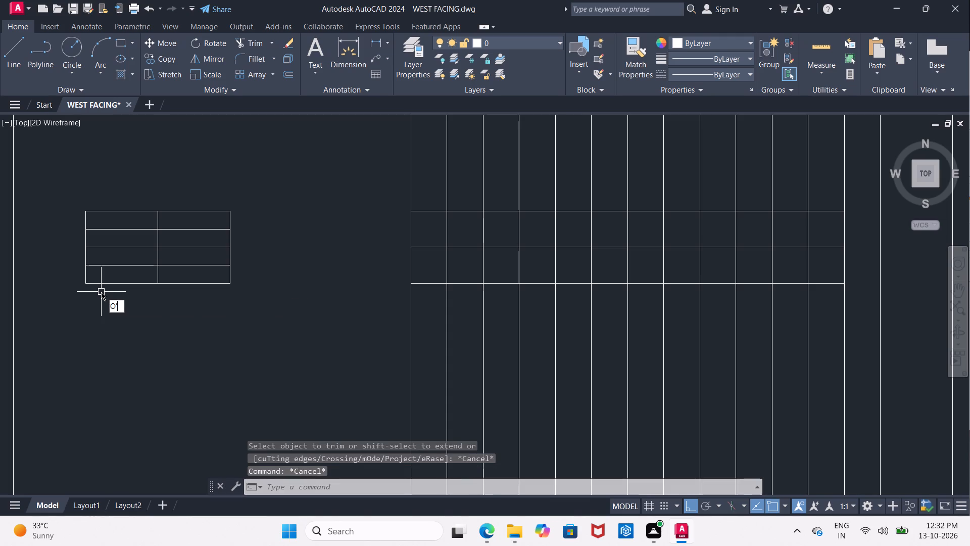
key("BackSpace")
key("Return")
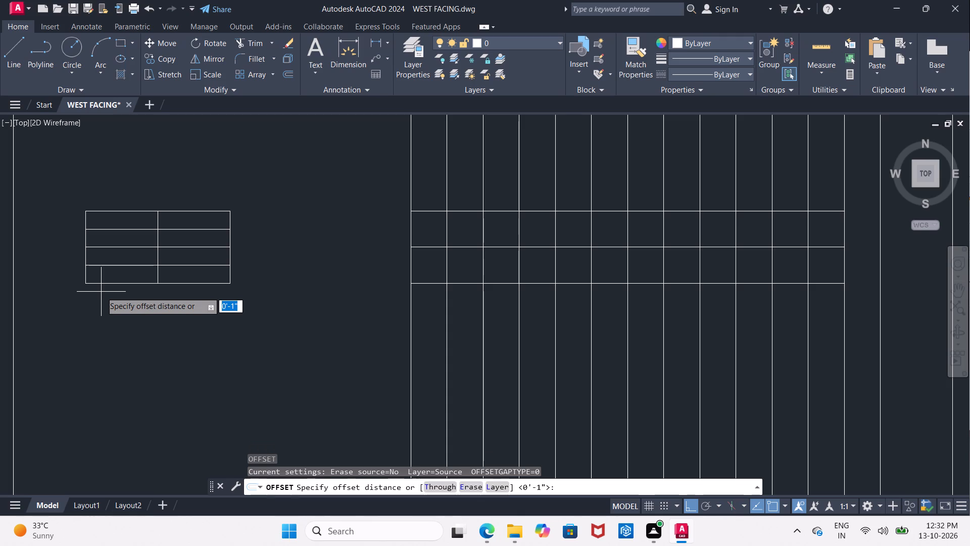
key("2")
key("shift+quotedbl")
key("Return")
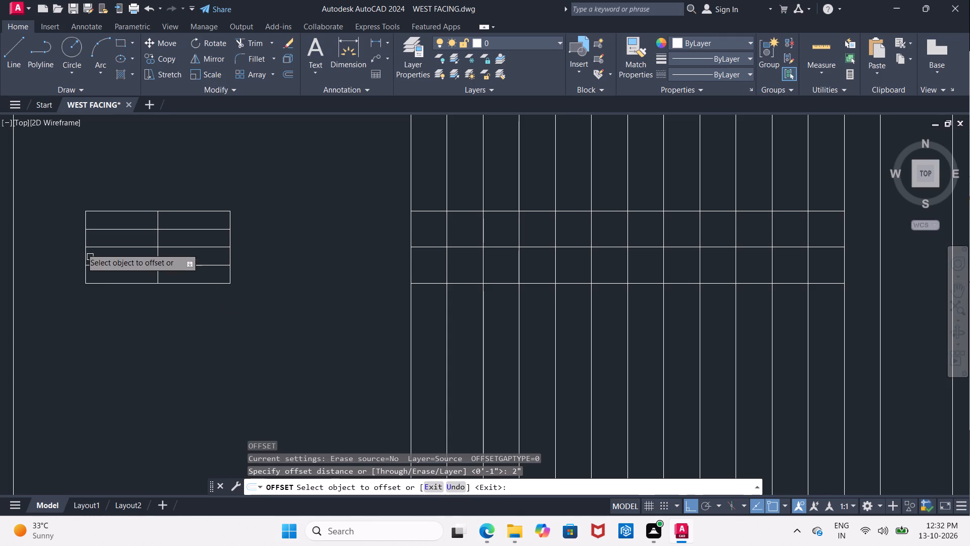
left_click(86, 241)
left_click(117, 238)
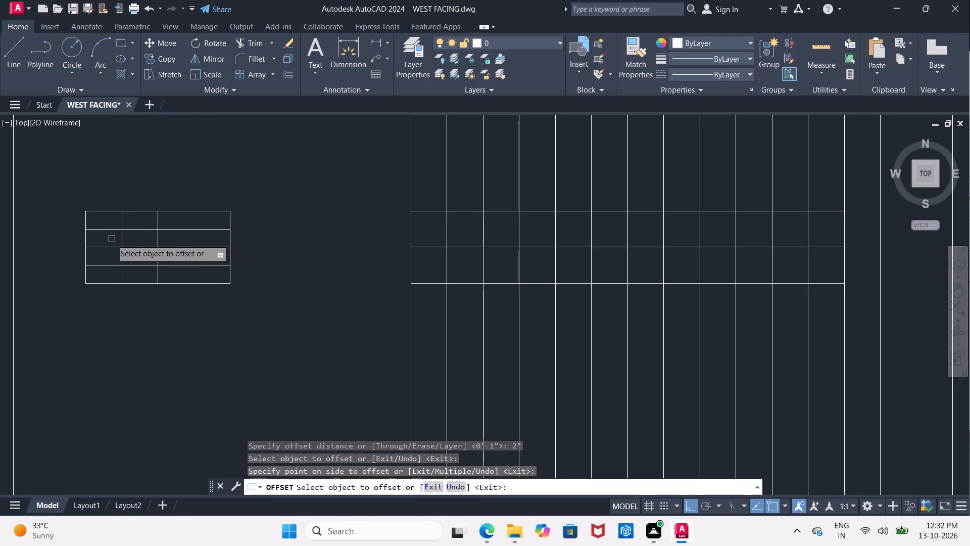
key("Escape")
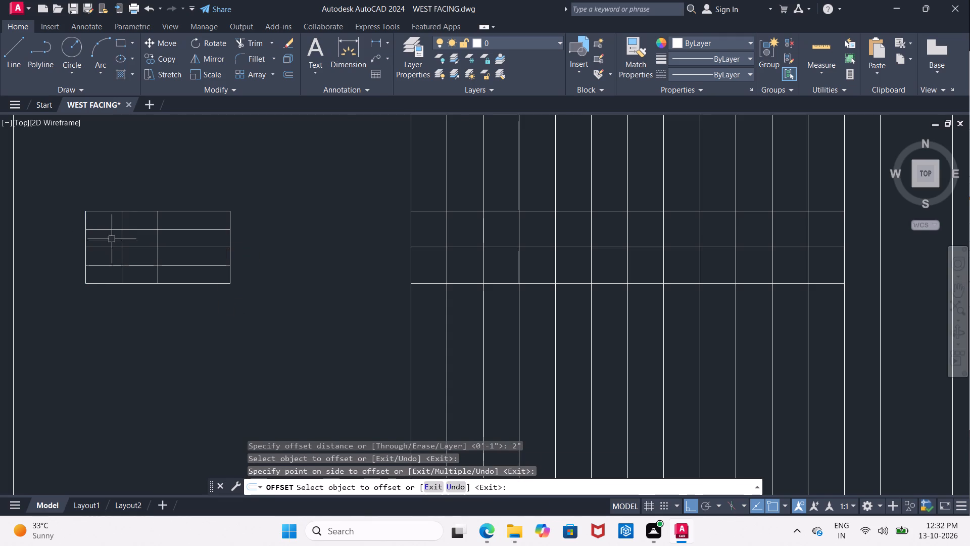
Trim away the small block's top and bottom rows, cutting their vertical segments and the outer bottom line.
scroll(0, 129, "down", 1)
scroll(70, 239, "up", 2)
middle_click_drag(87, 261, 110, 303)
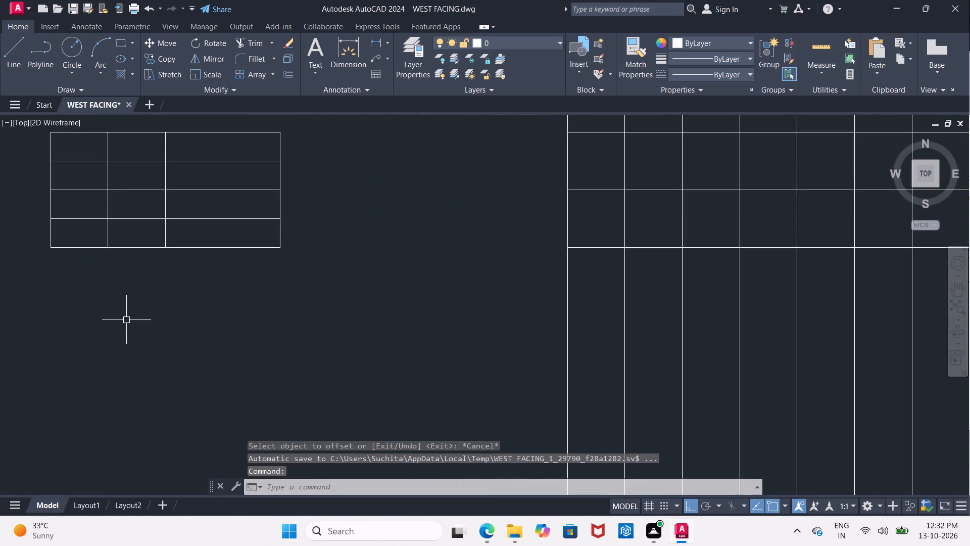
key("t")
key("r")
left_click(172, 345)
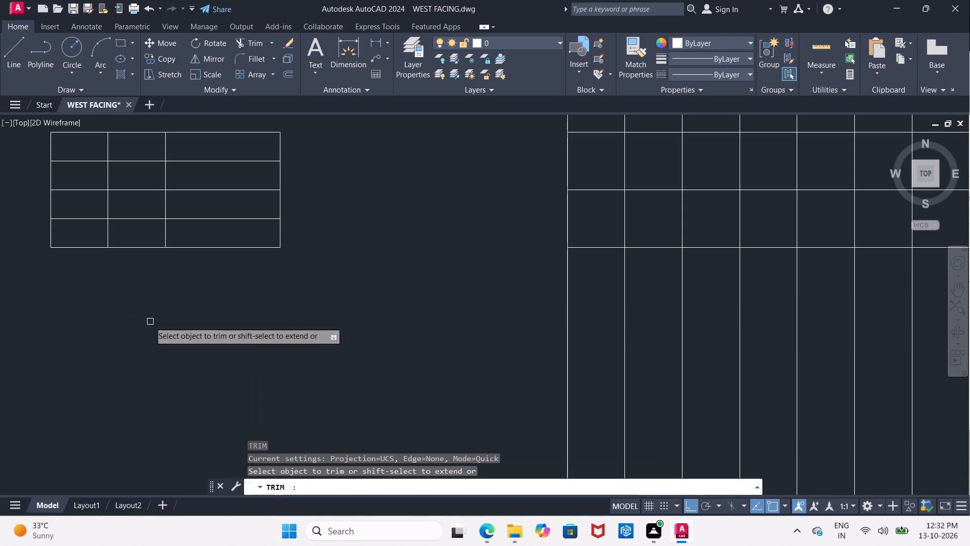
middle_click_drag(144, 318, 162, 360)
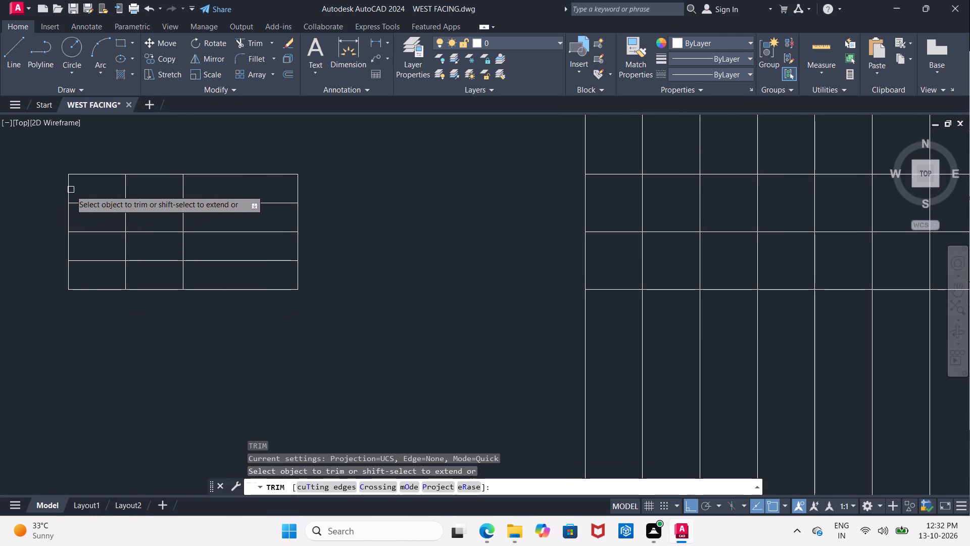
left_click(70, 190)
left_click(88, 174)
left_click_drag(74, 182, 342, 184)
left_click_drag(30, 285, 266, 273)
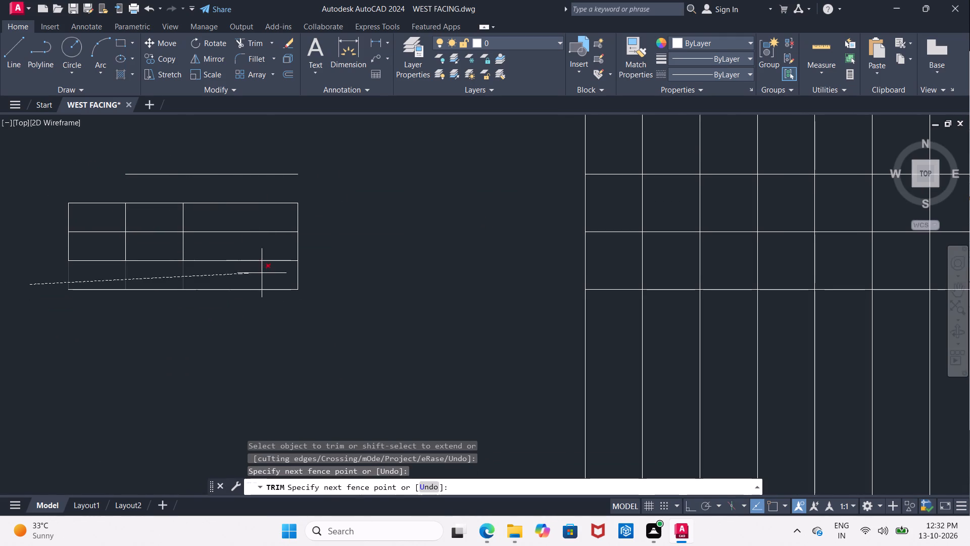
left_click_drag(266, 273, 309, 272)
left_click_drag(155, 287, 156, 299)
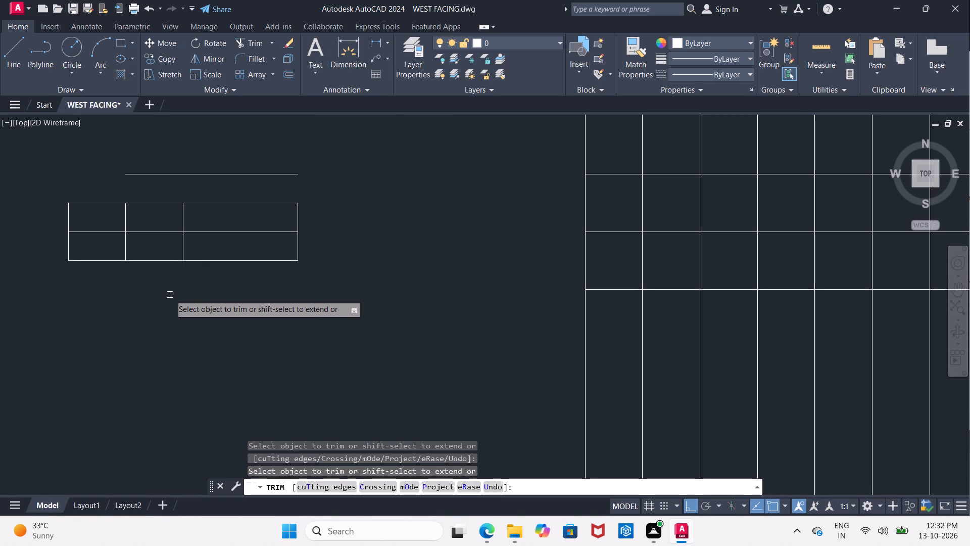
Trim the small block's interior lines beyond its narrow left column and remove the leftover line above the block.
scroll(130, 290, "down", 2)
middle_click_drag(130, 290, 133, 299)
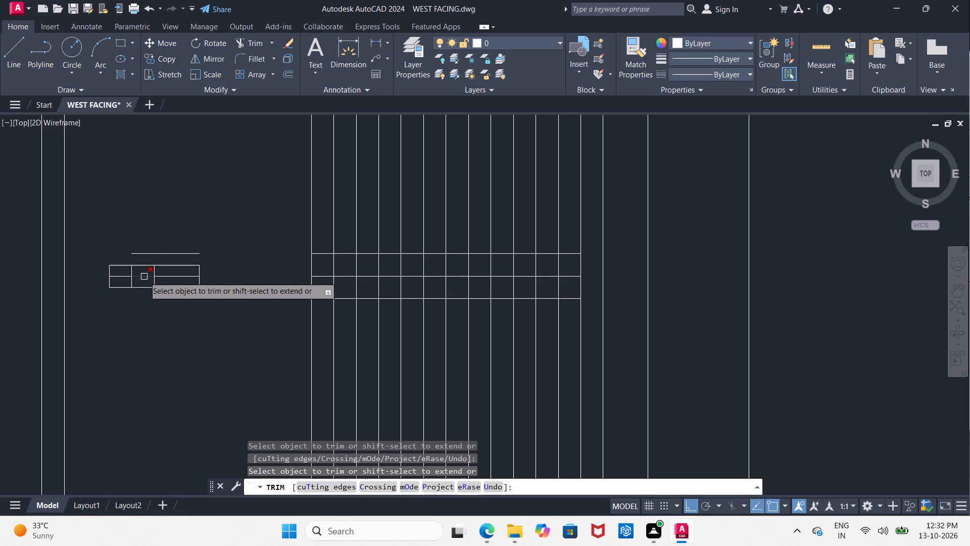
left_click(153, 277)
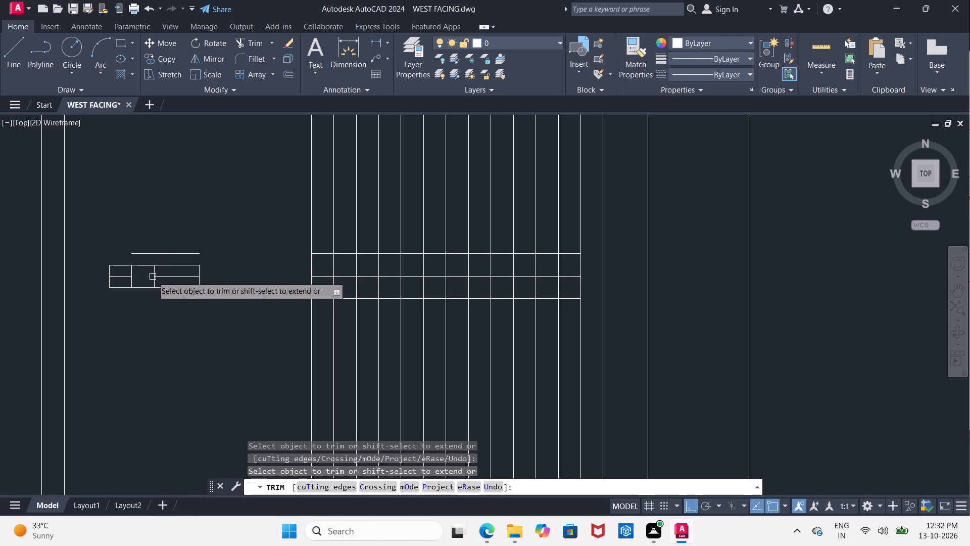
scroll(152, 274, "up", 2)
left_click(156, 269)
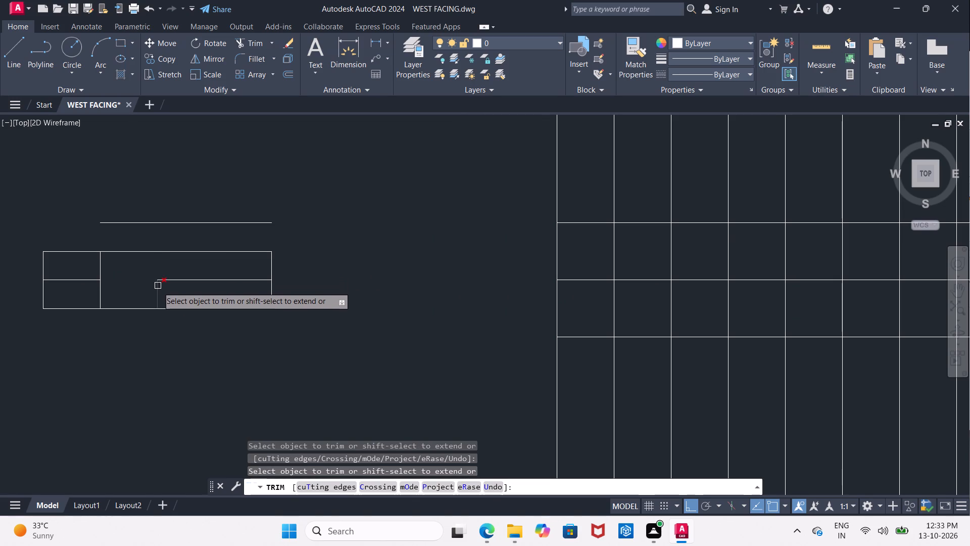
left_click(158, 287)
left_click(170, 279)
scroll(173, 283, "down", 2)
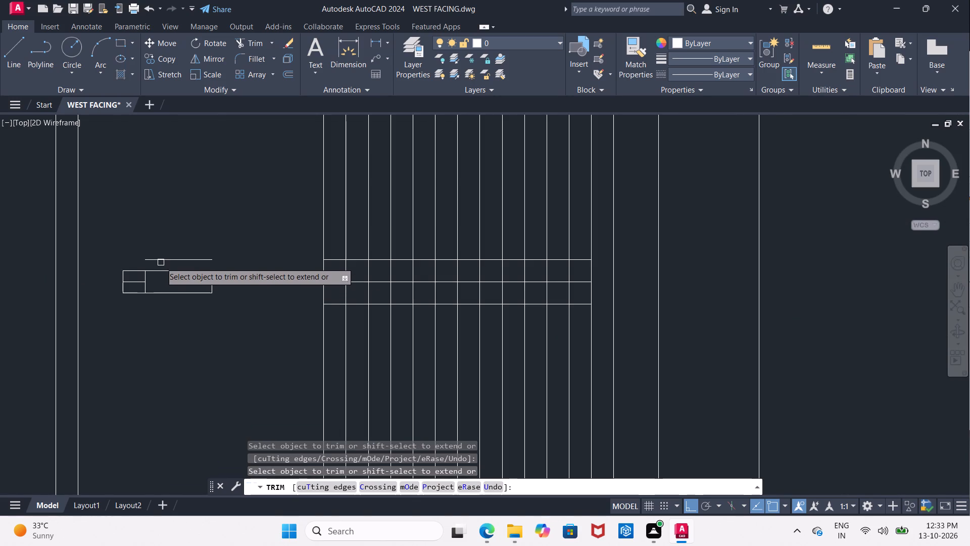
left_click(161, 261)
scroll(170, 256, "down", 3)
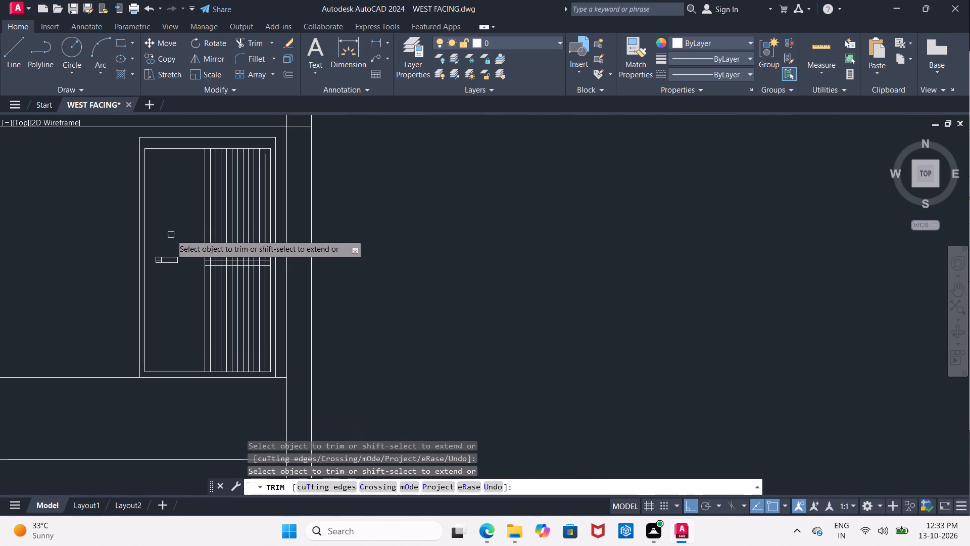
scroll(162, 233, "up", 2)
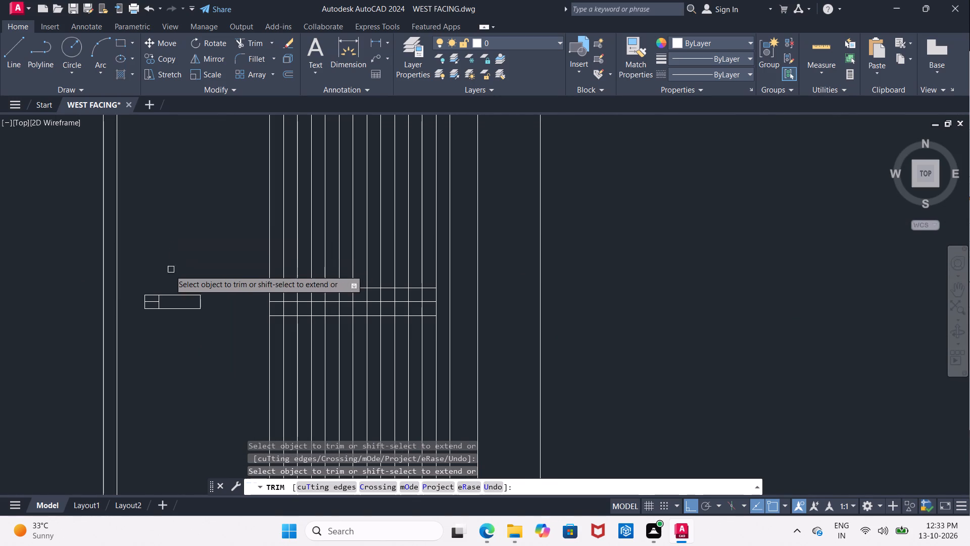
key("Escape")
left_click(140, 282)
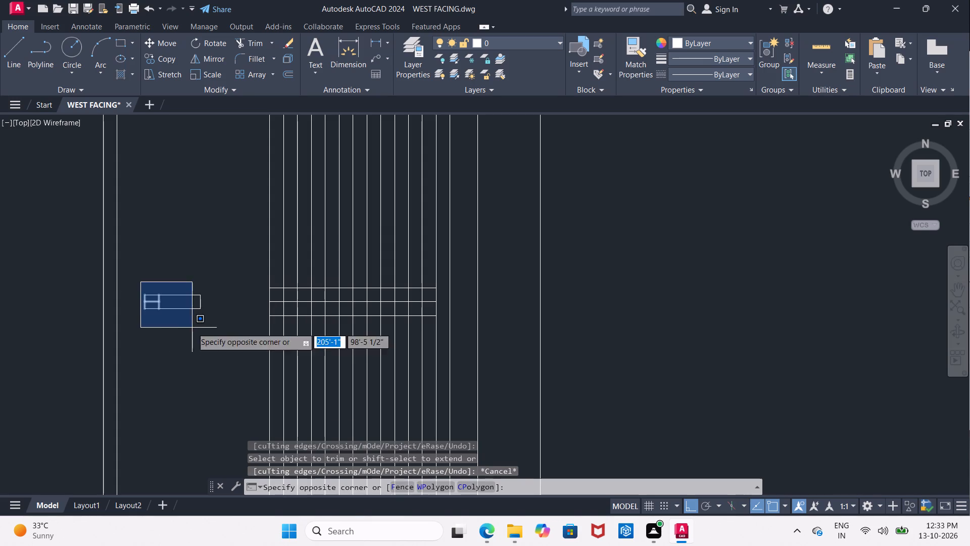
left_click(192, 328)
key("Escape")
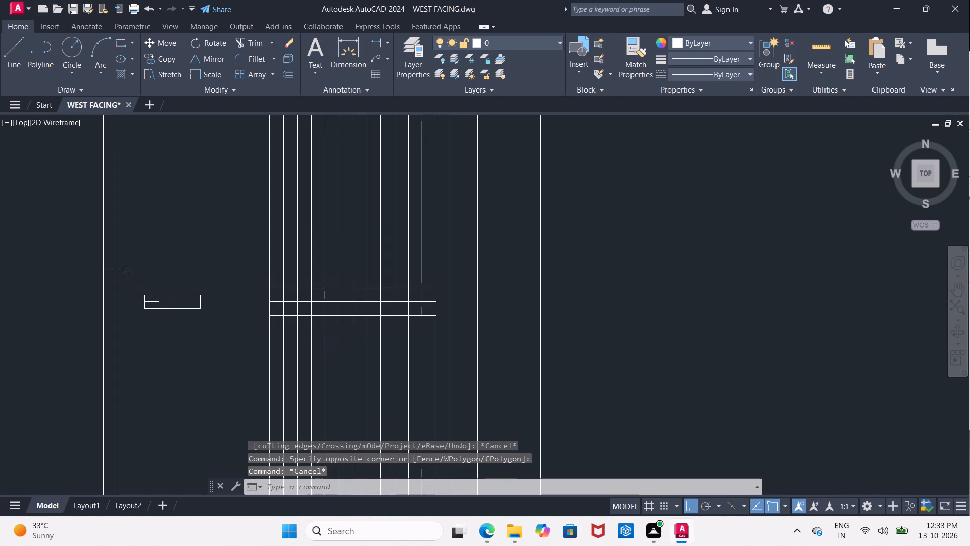
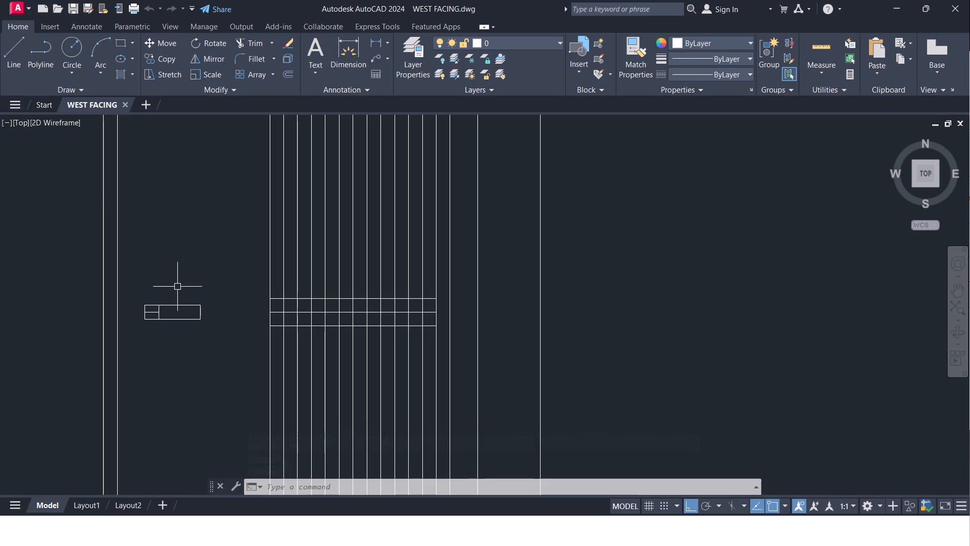
Offset the small block's left edge 2" to the right.
scroll(186, 312, "down", 1)
middle_click_drag(167, 339, 247, 337)
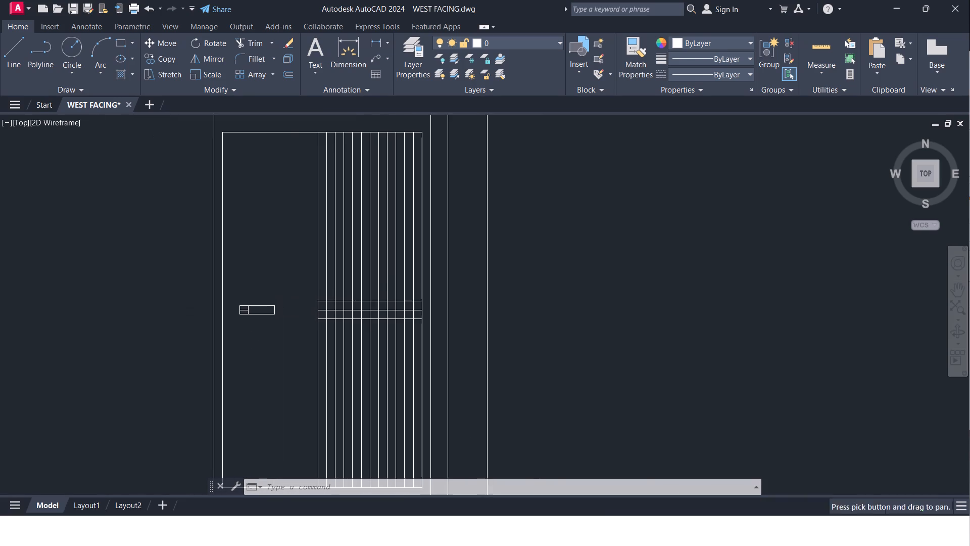
scroll(247, 333, "up", 4)
middle_click_drag(241, 294, 204, 392)
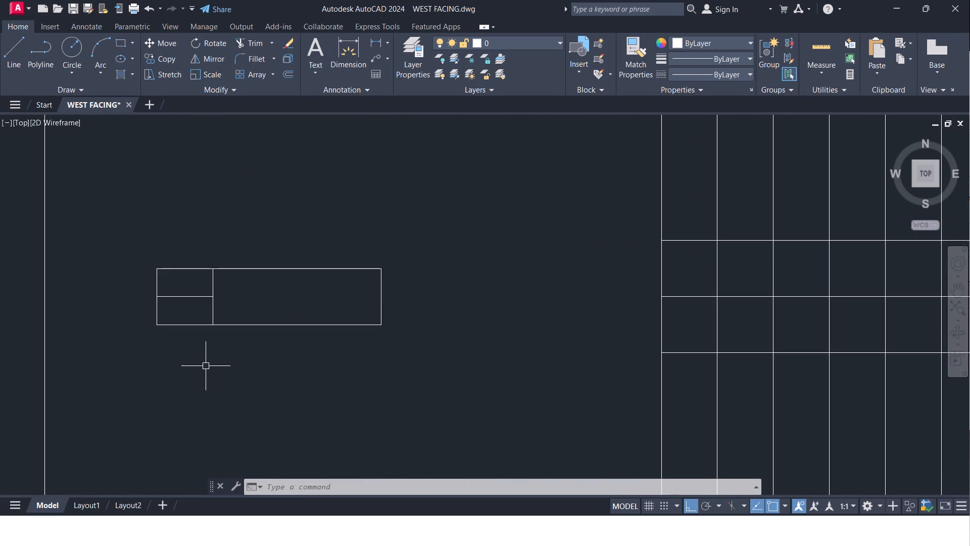
key("Escape")
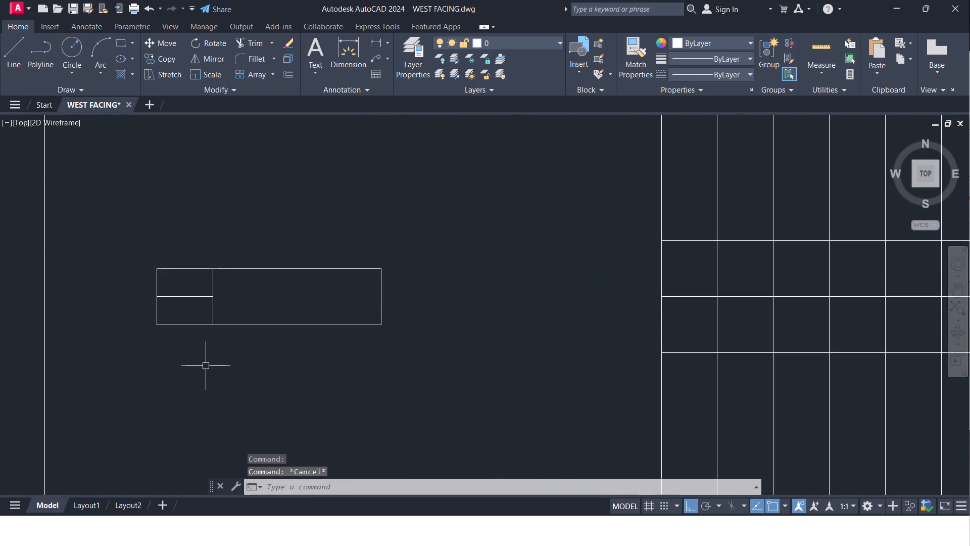
key("o")
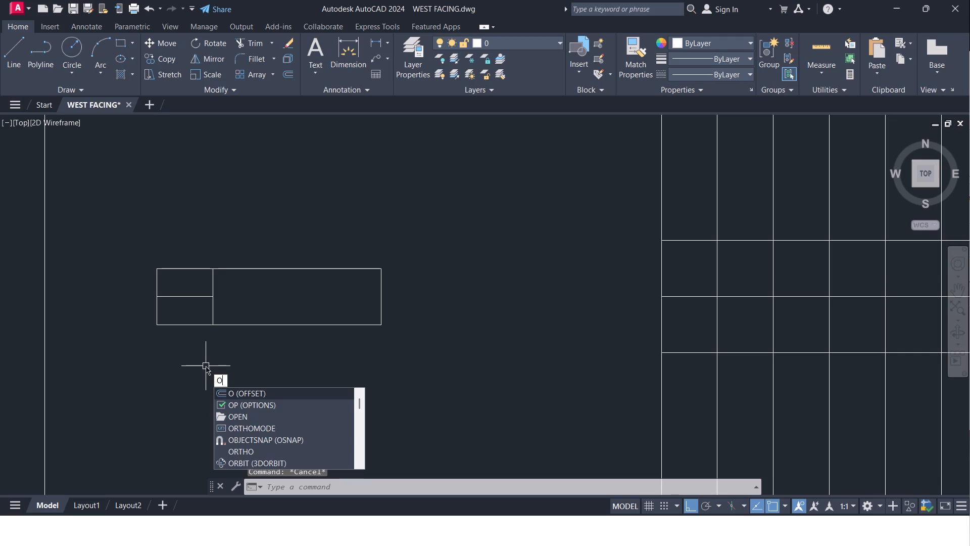
key("Return")
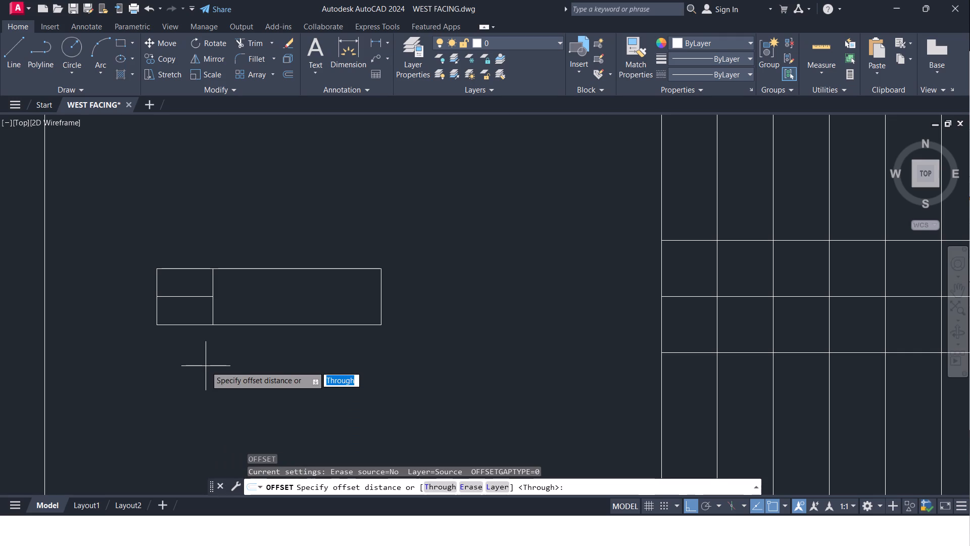
type("2\"")
key("Return")
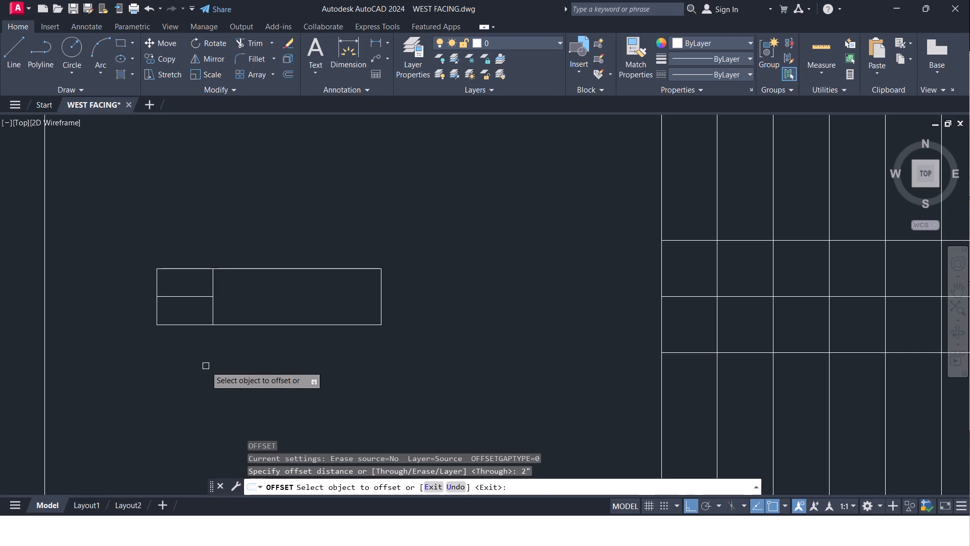
left_click(160, 285)
left_click(157, 288)
left_click(186, 294)
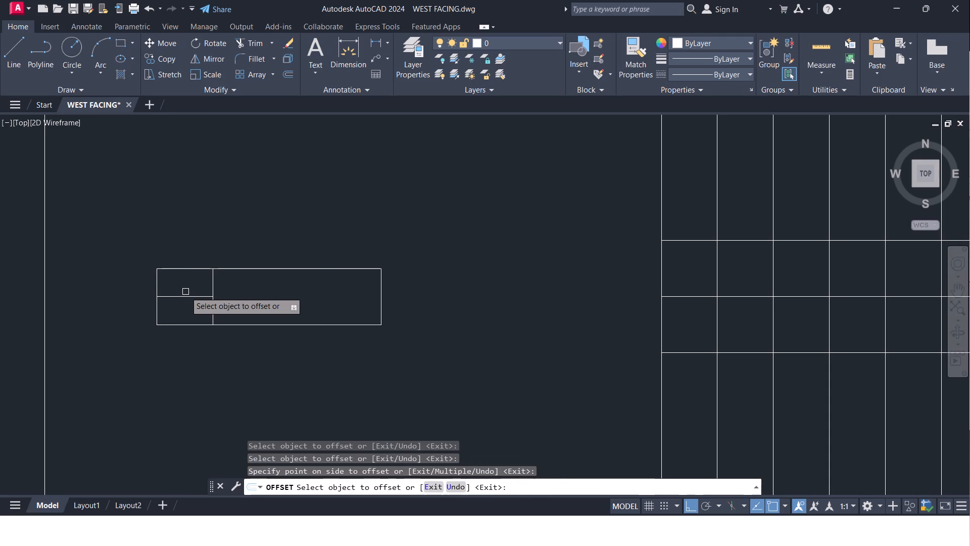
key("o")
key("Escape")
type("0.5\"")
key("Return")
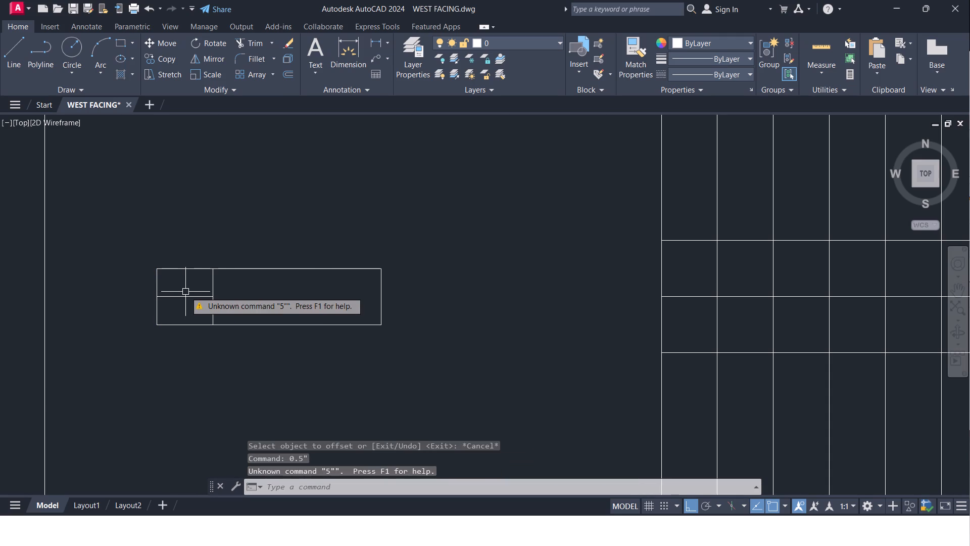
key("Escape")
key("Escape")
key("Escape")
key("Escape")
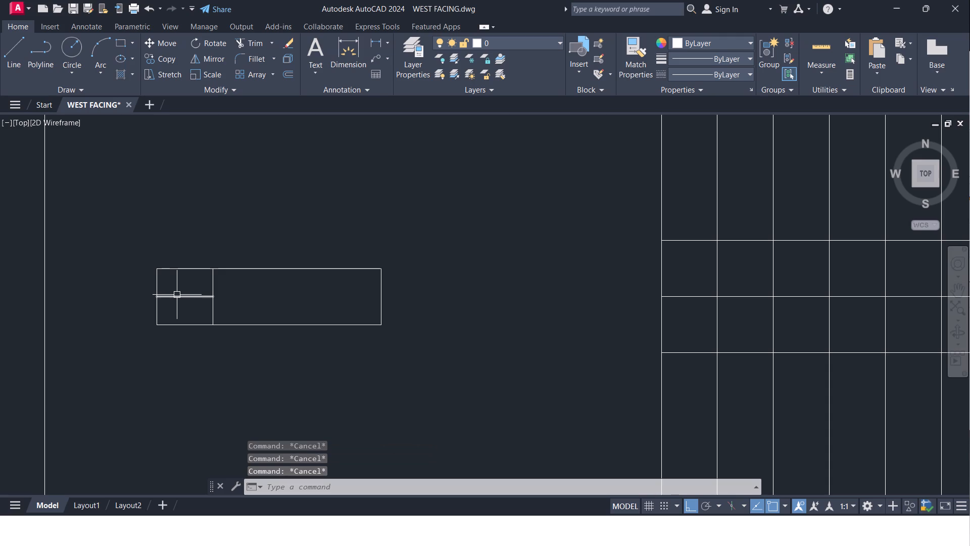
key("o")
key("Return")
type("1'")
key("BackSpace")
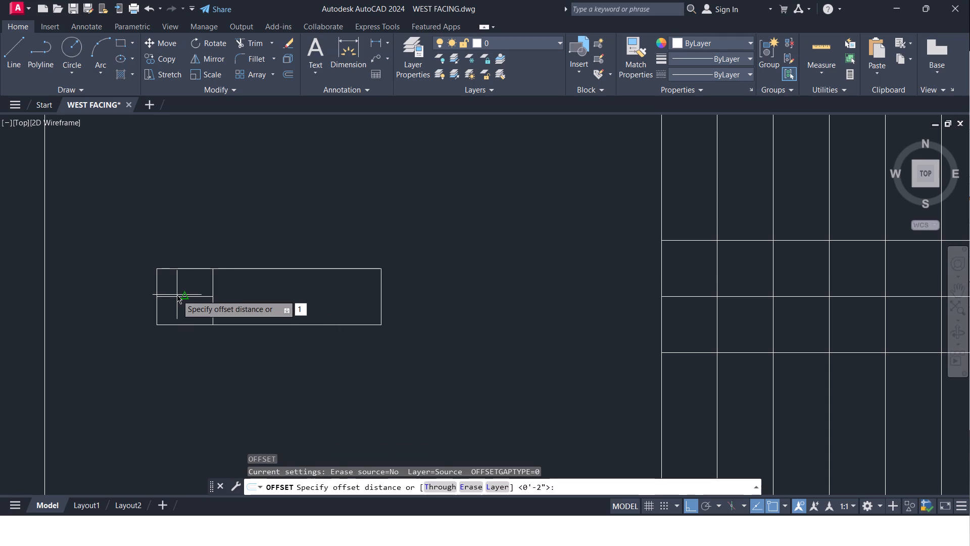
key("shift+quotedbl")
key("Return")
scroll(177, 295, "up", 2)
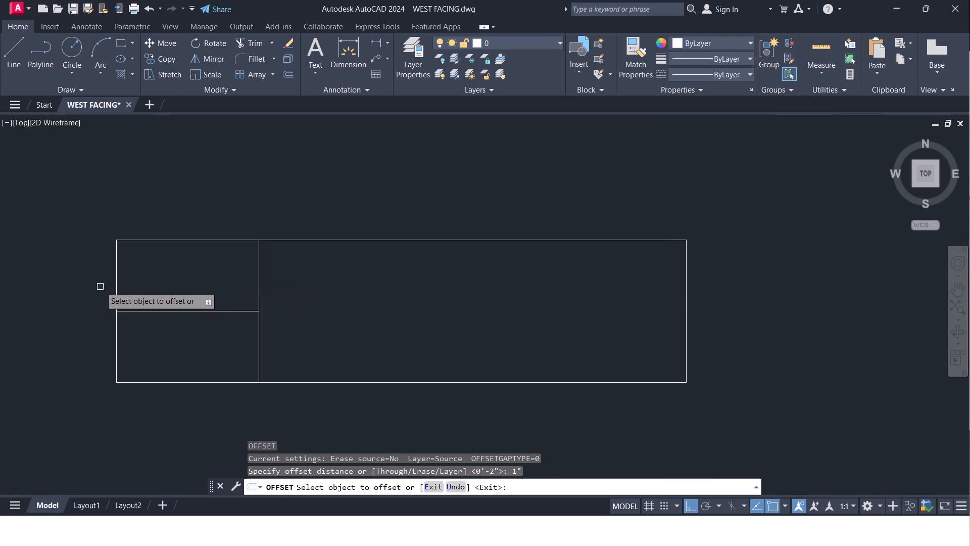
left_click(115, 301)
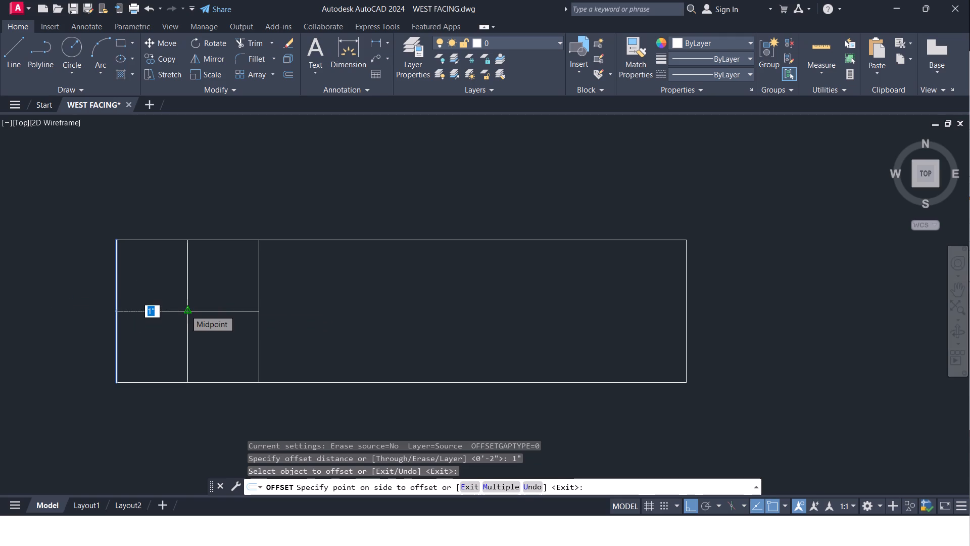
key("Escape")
Trim away the vertical bars below the bottom horizontal rail in the tall opening, including the inner frame's right edge.
scroll(184, 311, "down", 2)
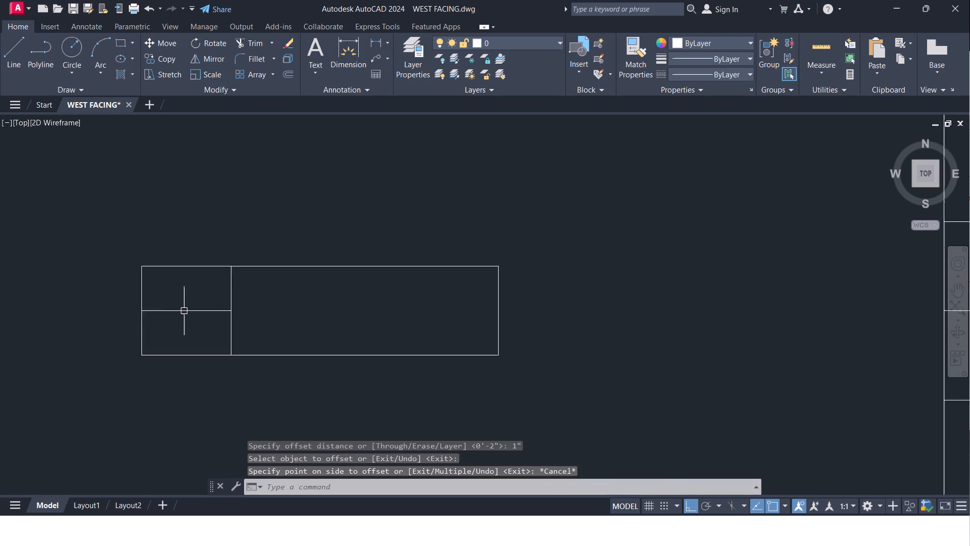
scroll(184, 315, "down", 1)
scroll(185, 328, "up", 2)
scroll(184, 357, "down", 2)
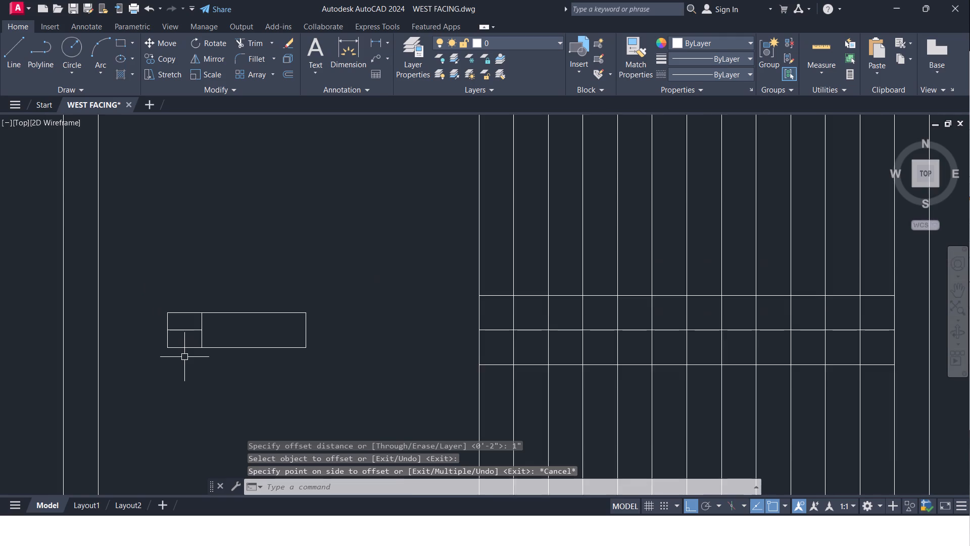
scroll(184, 357, "down", 2)
middle_click_drag(184, 357, 197, 295)
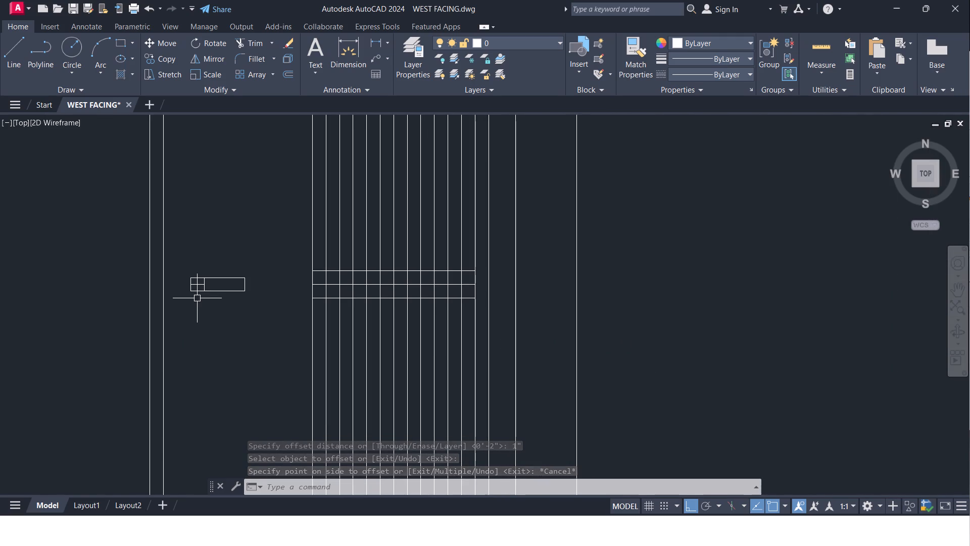
scroll(200, 317, "down", 3)
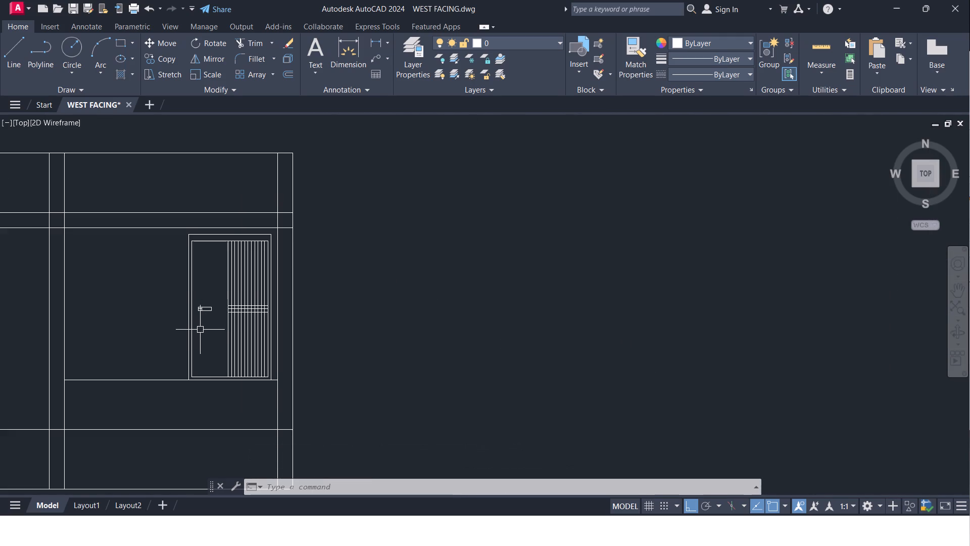
scroll(211, 300, "up", 1)
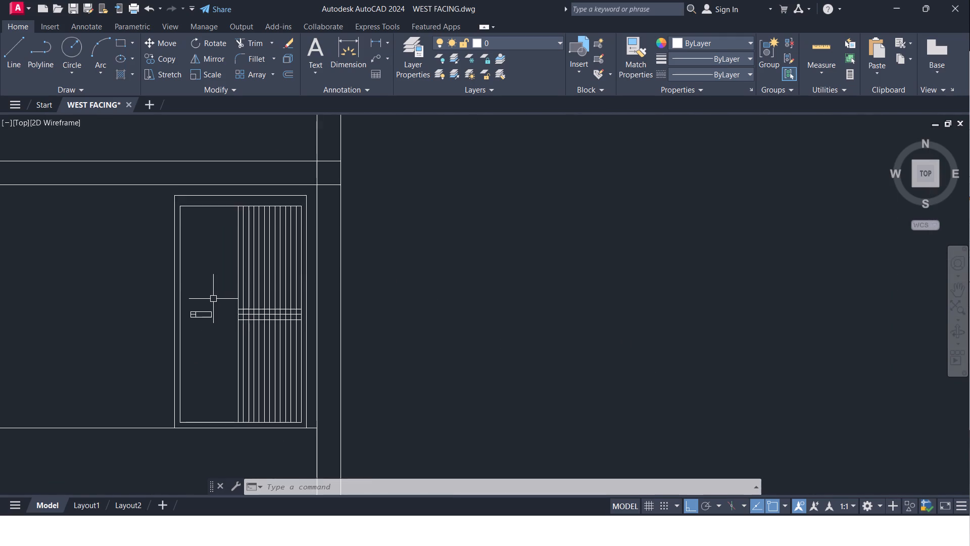
scroll(213, 299, "up", 1)
middle_click_drag(213, 299, 121, 266)
type("TR")
key("Return")
key("Return")
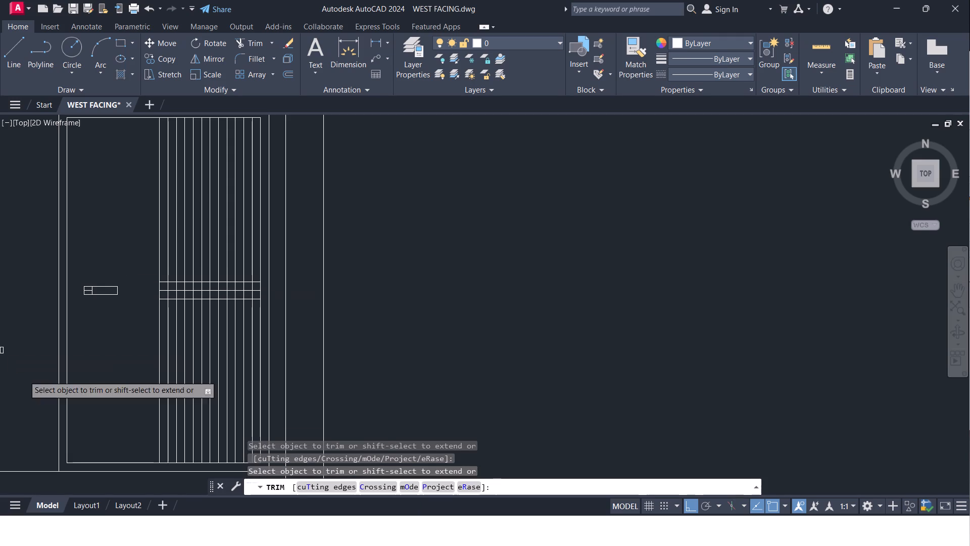
left_click_drag(136, 324, 261, 359)
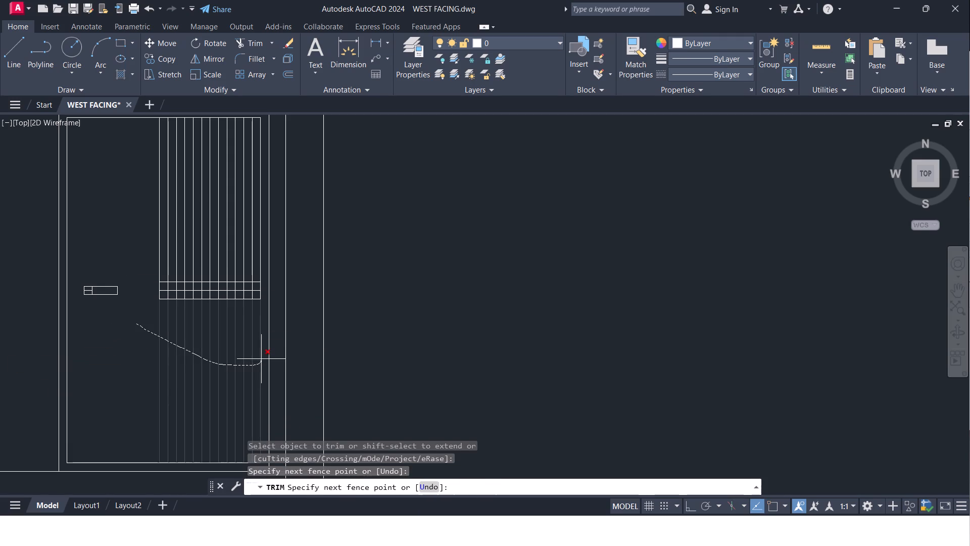
left_click_drag(261, 359, 261, 358)
middle_click_drag(237, 358, 222, 399)
scroll(214, 394, "down", 1)
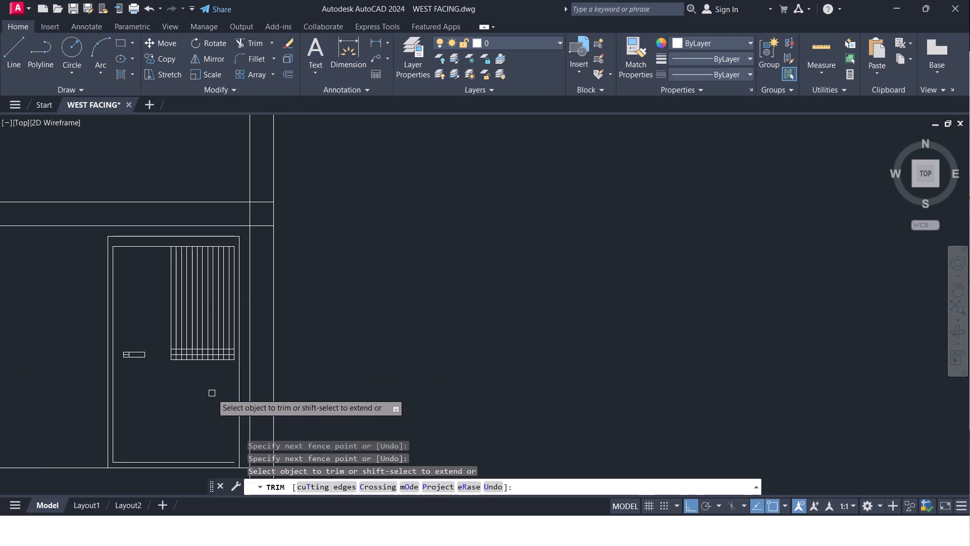
scroll(186, 393, "up", 2)
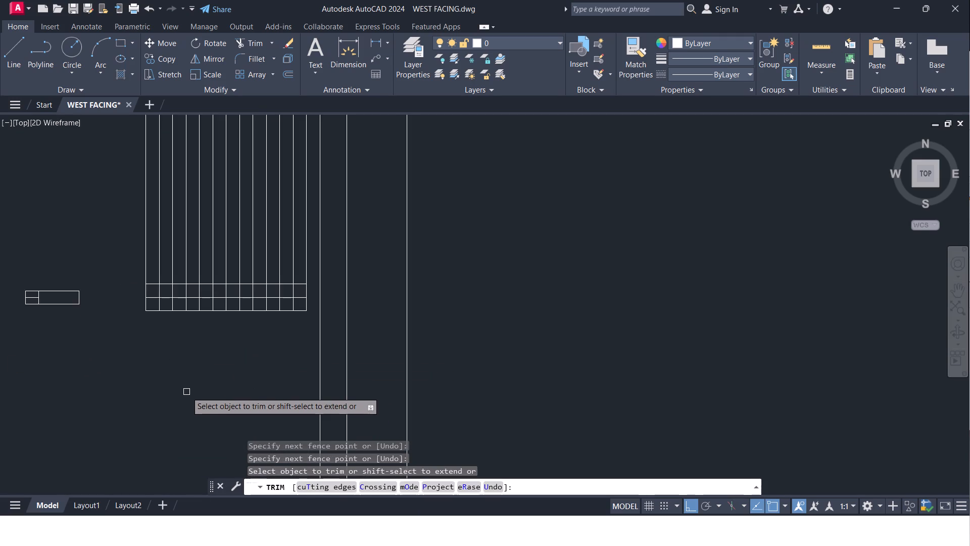
middle_click_drag(186, 392, 181, 427)
key("Escape")
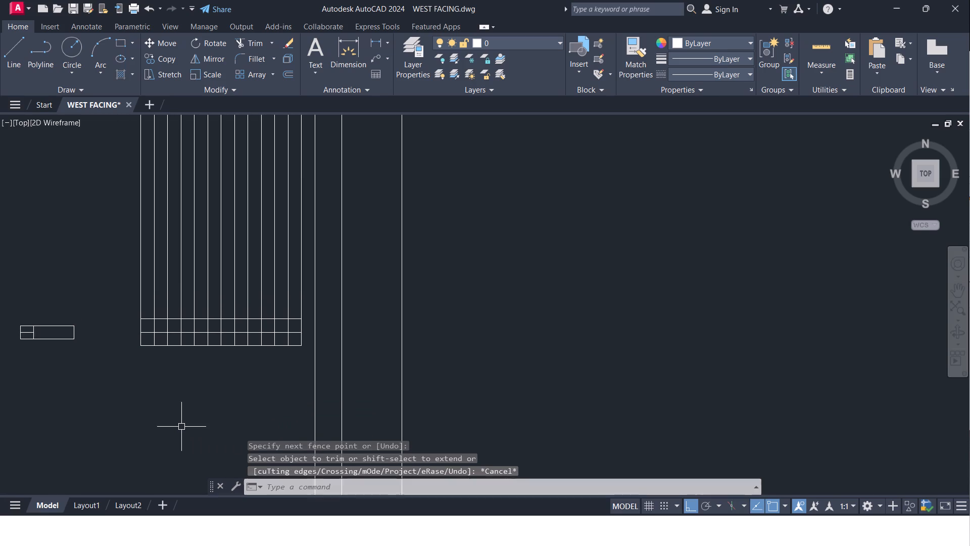
Draw the first V of a zigzag line with Ortho off, from the bottom rail band's upper-left corner across two bar columns to its lower edge and back.
scroll(181, 427, "down", 2)
scroll(181, 427, "up", 2)
middle_click_drag(181, 427, 177, 451)
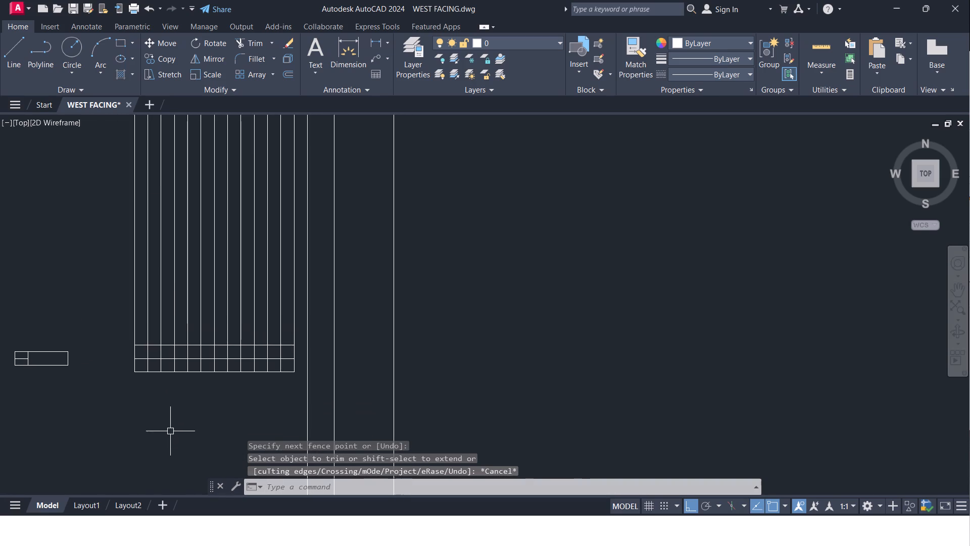
scroll(158, 419, "up", 2)
middle_click_drag(160, 424, 174, 500)
scroll(160, 424, "up", 1)
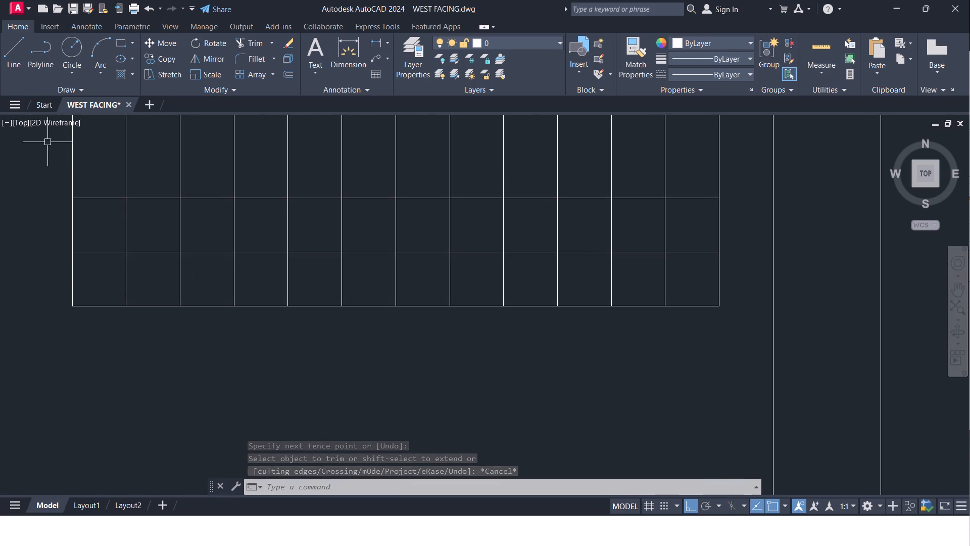
left_click(11, 46)
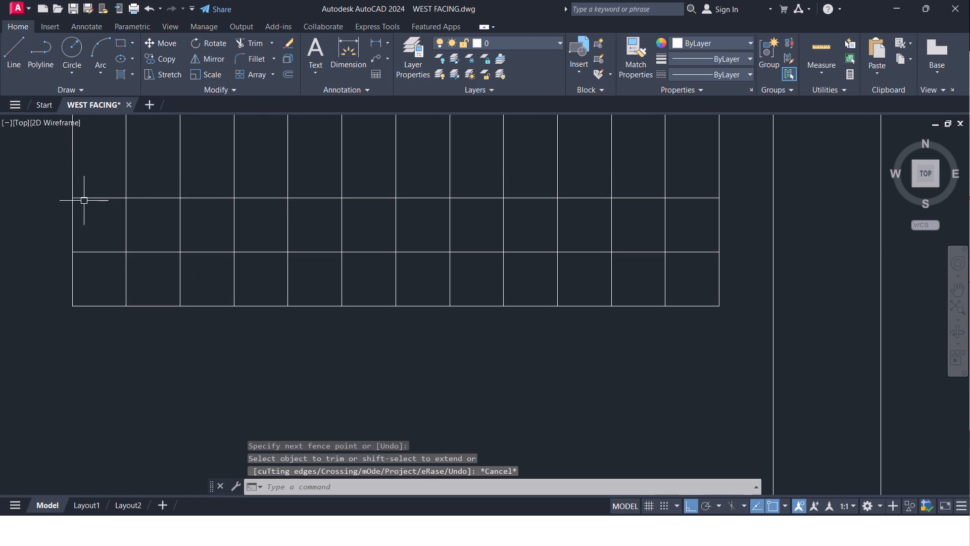
left_click(25, 56)
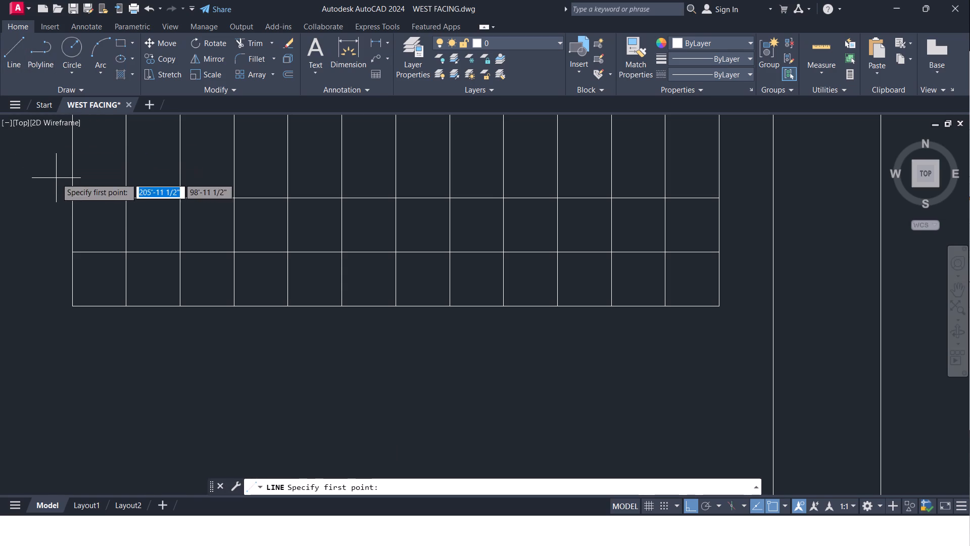
left_click(70, 199)
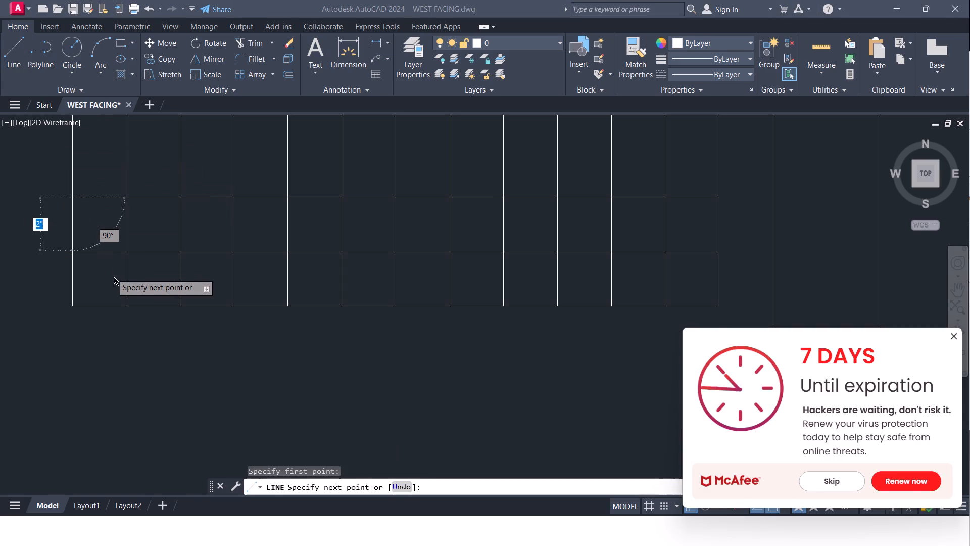
left_click(826, 480)
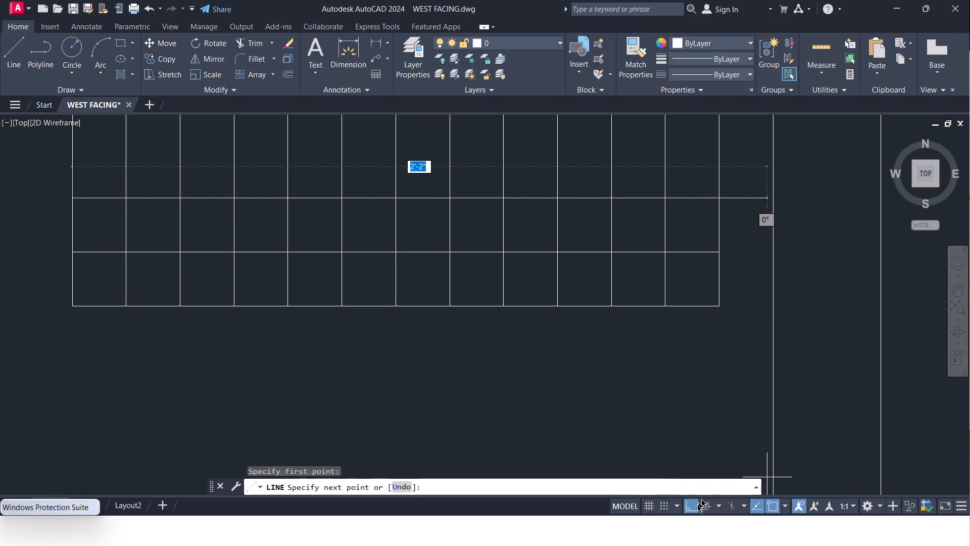
left_click(697, 504)
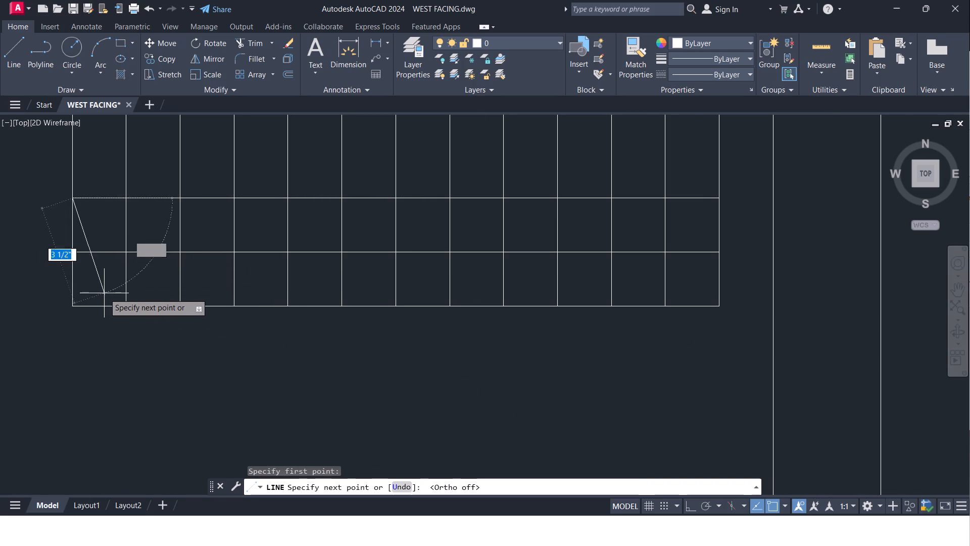
scroll(112, 282, "up", 3)
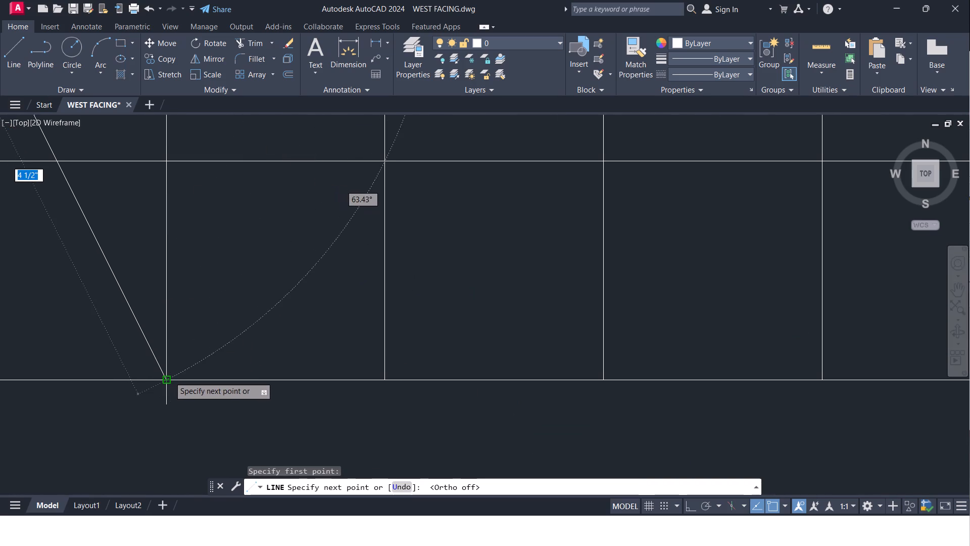
left_click(169, 377)
middle_click_drag(245, 225, 244, 394)
scroll(254, 388, "down", 2)
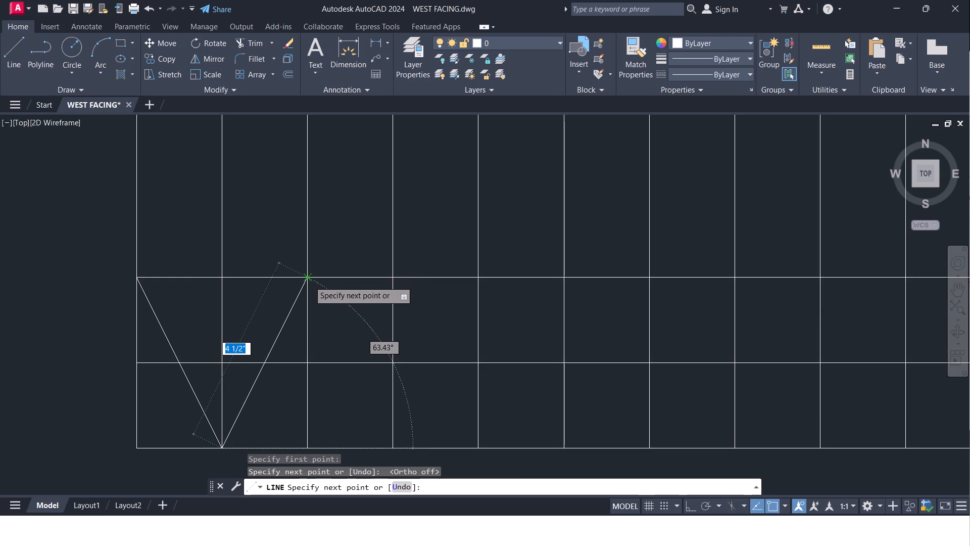
scroll(305, 283, "up", 3)
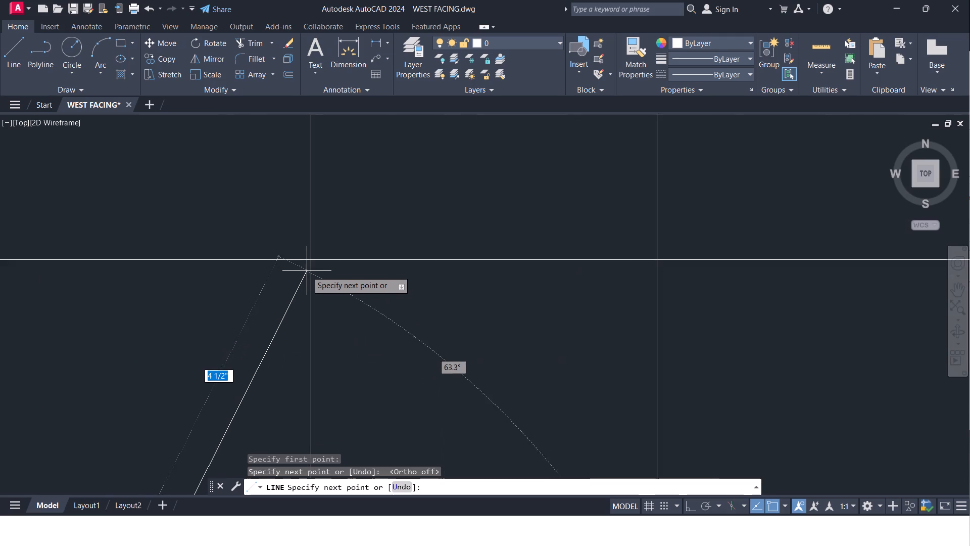
left_click(311, 260)
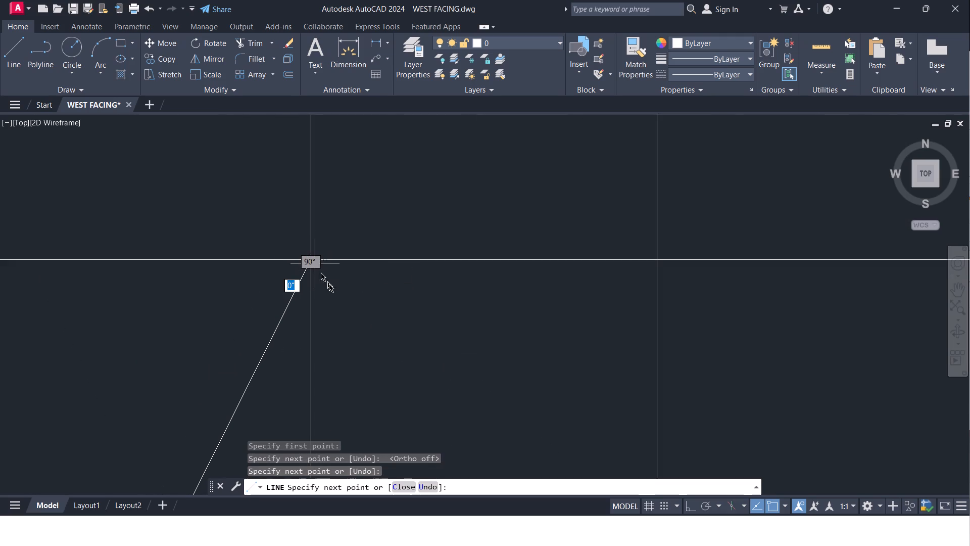
Continue the zigzag line with three more Vs between the bottom band's upper and lower edges, each two bar columns wide.
middle_click_drag(399, 353, 323, 212)
scroll(332, 250, "down", 3)
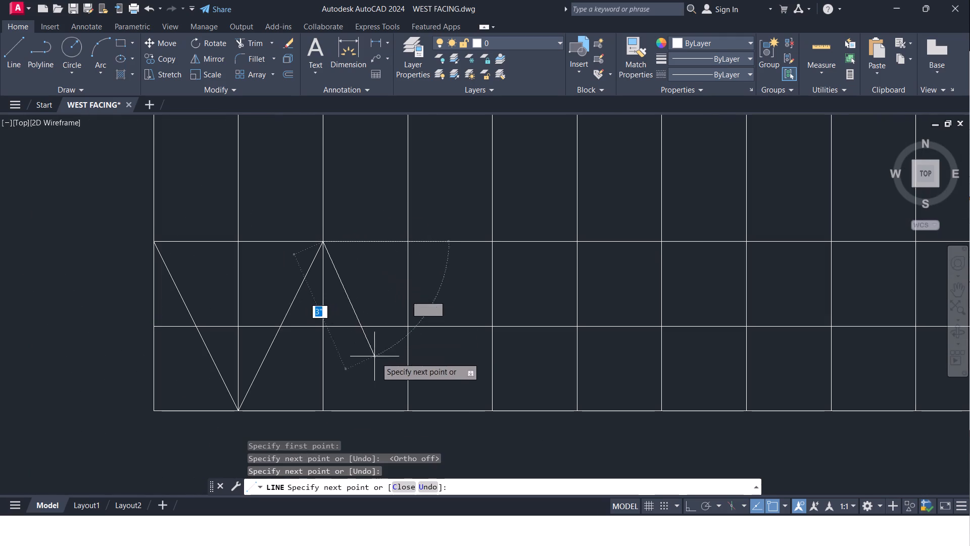
left_click(410, 411)
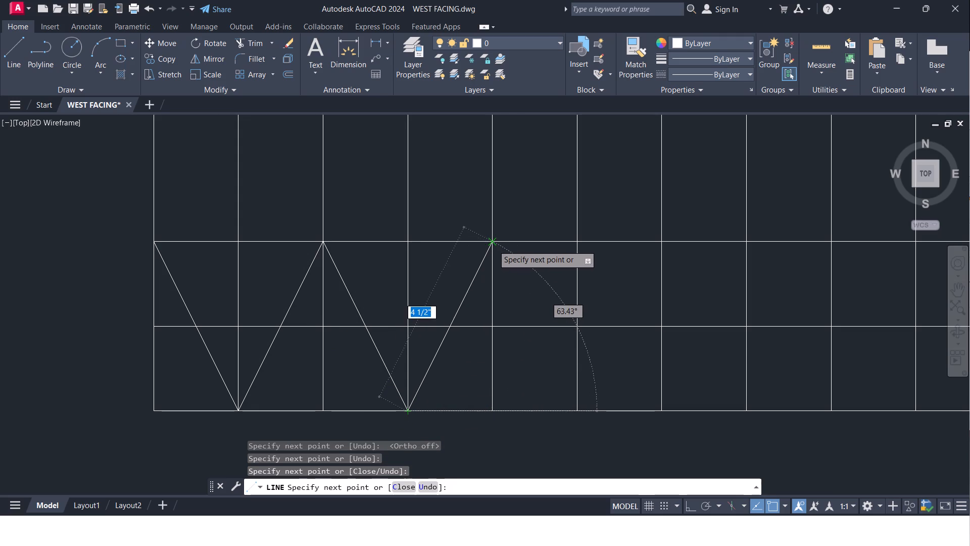
left_click(493, 245)
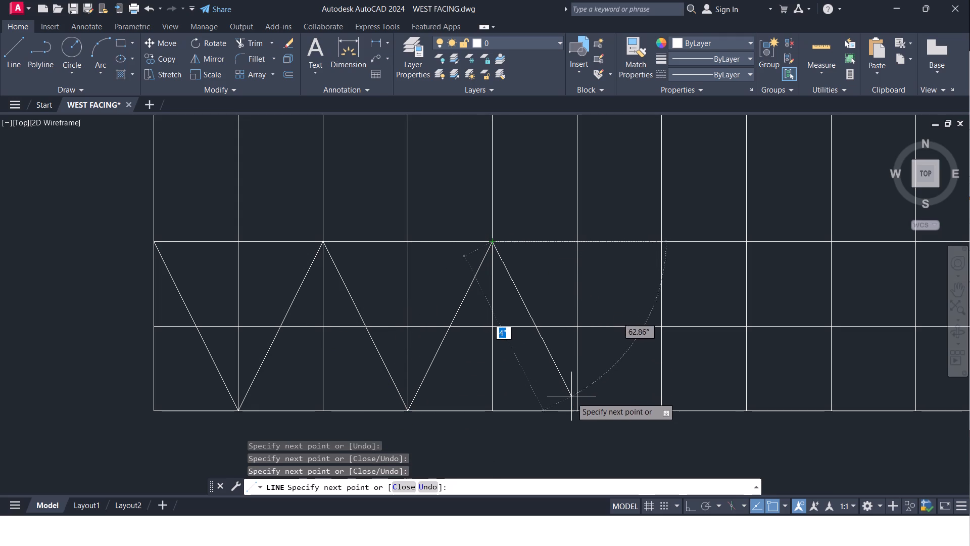
left_click(576, 408)
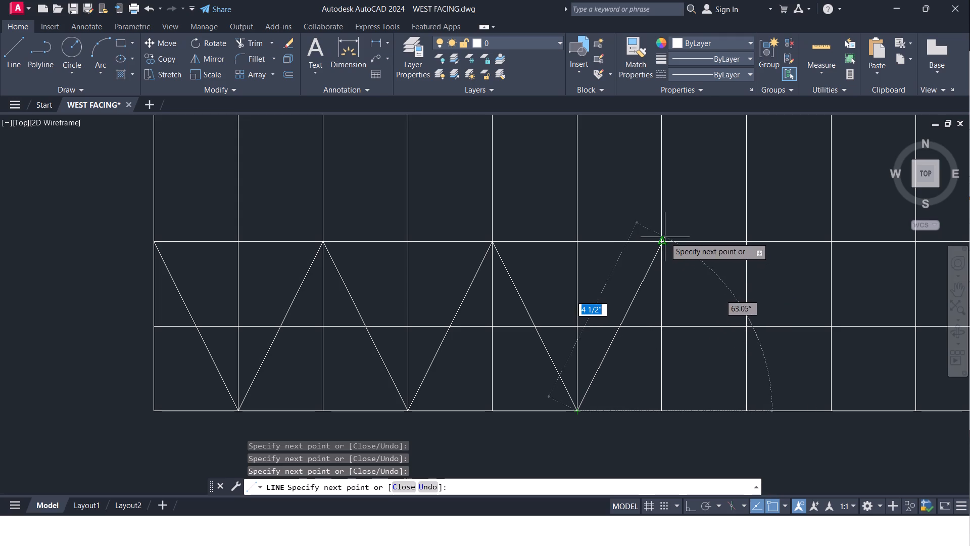
left_click(661, 241)
middle_click_drag(694, 311, 553, 249)
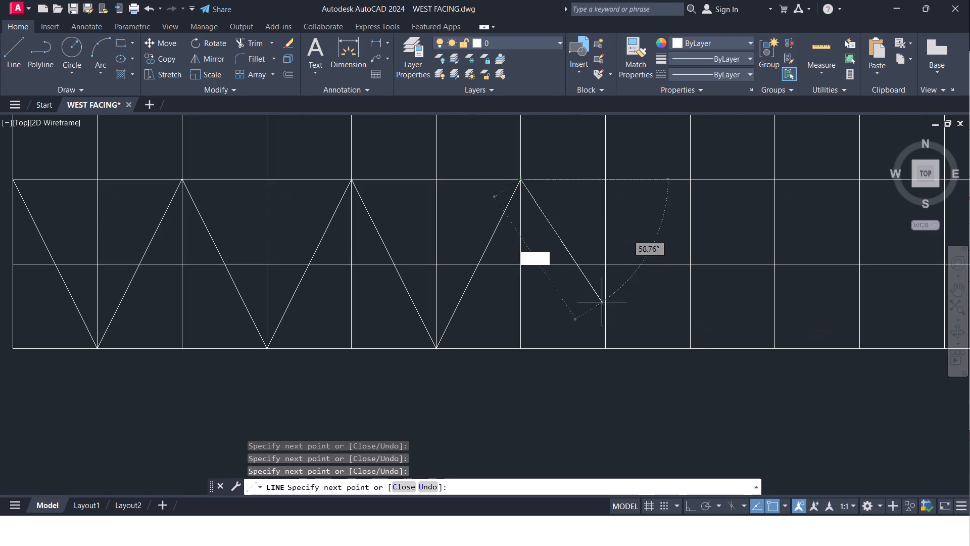
left_click(608, 349)
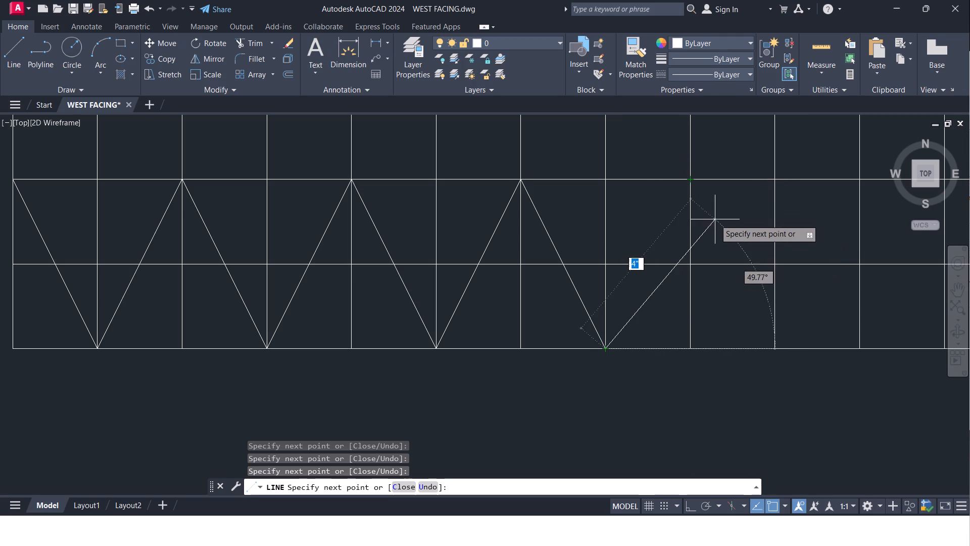
scroll(696, 183, "up", 3)
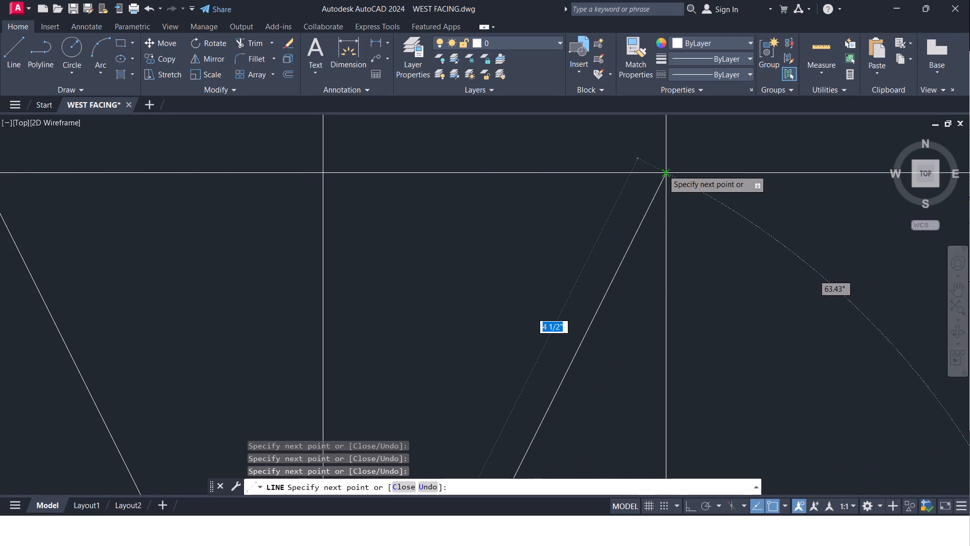
left_click(663, 170)
Finish the zigzag line with two more Vs, ending at the bottom band's upper-right corner.
middle_click_drag(742, 259, 475, 89)
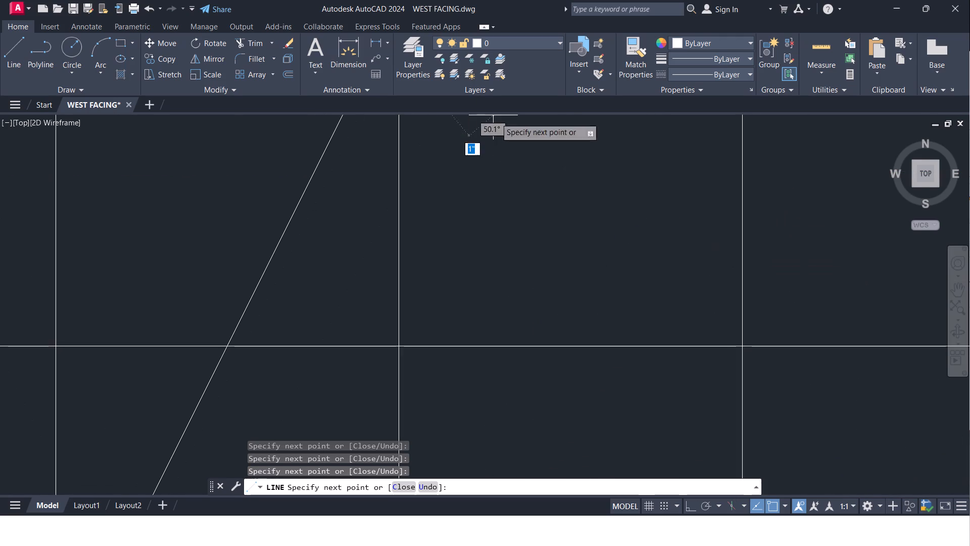
scroll(528, 171, "down", 3)
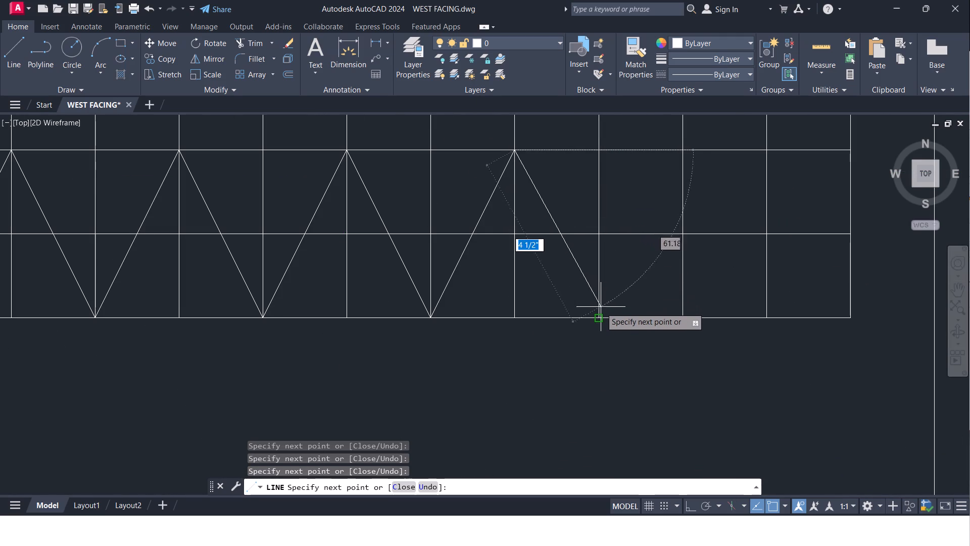
left_click(599, 315)
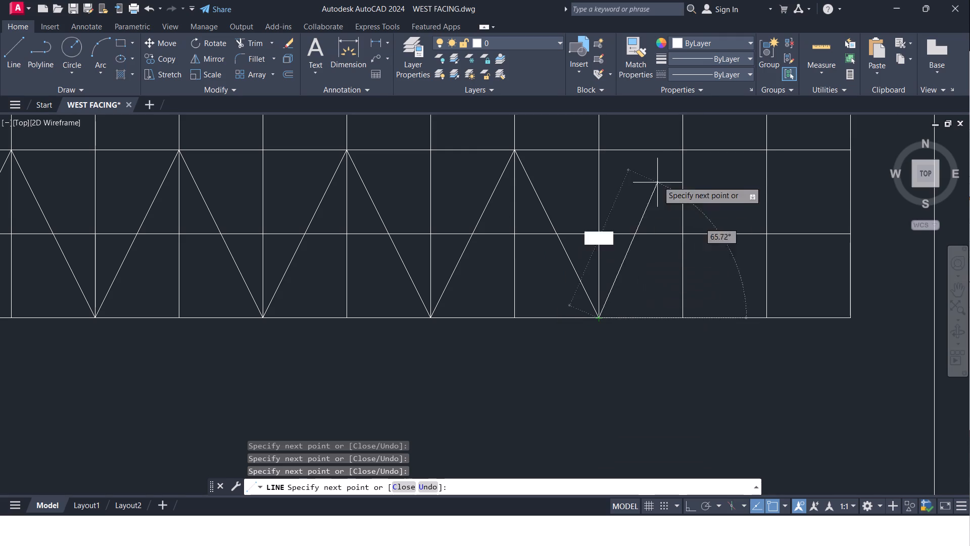
left_click(683, 149)
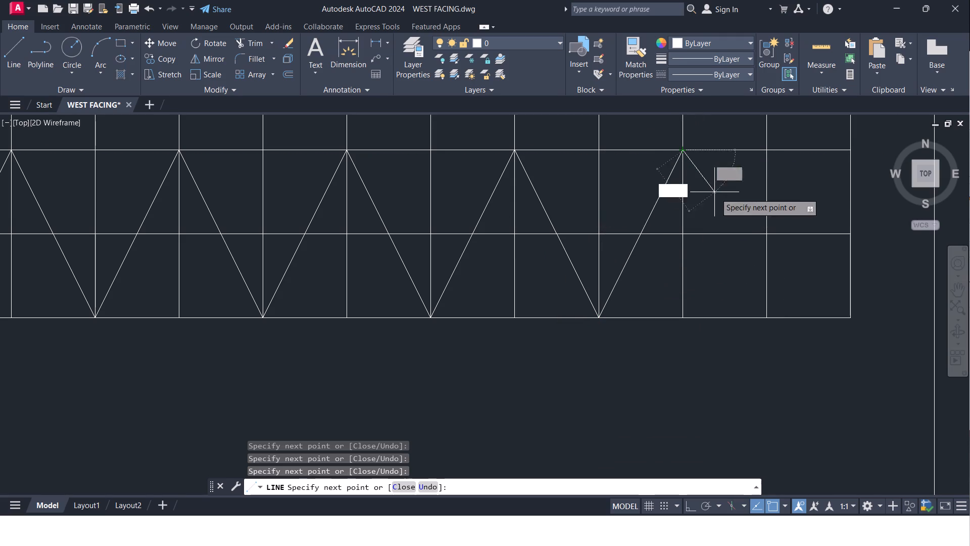
left_click(764, 316)
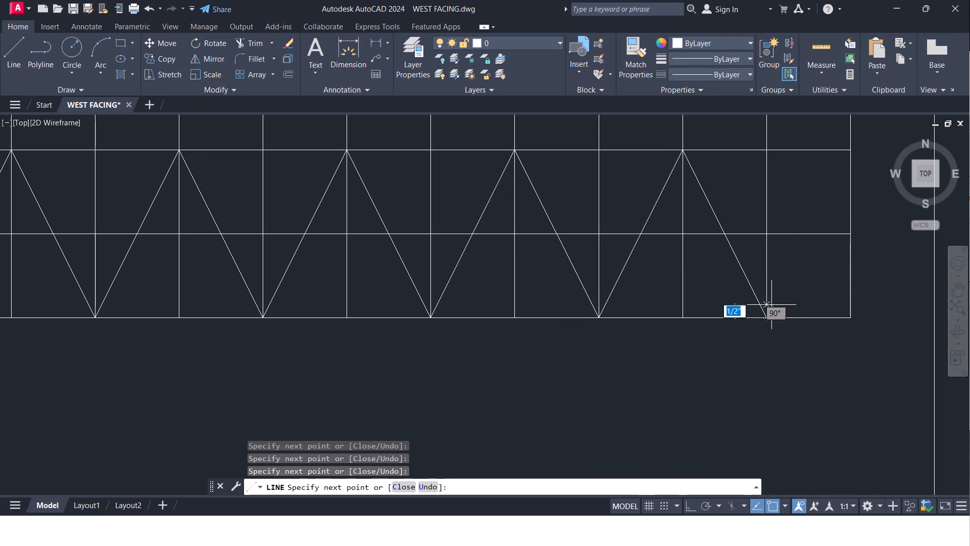
left_click(852, 151)
key("Escape")
scroll(852, 157, "down", 2)
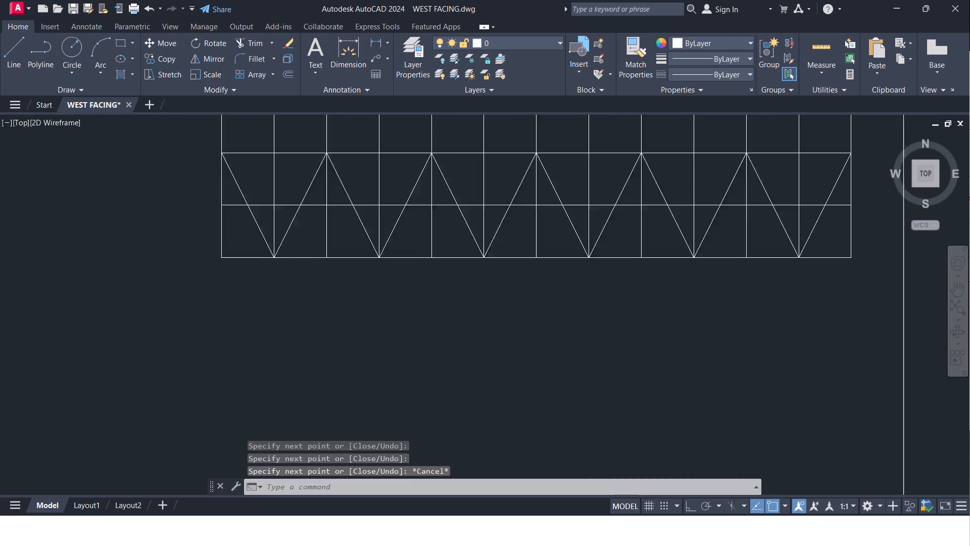
Trim the bottom band's middle line left of the first V and the vertical bar segments inside that V.
middle_click_drag(750, 210, 650, 379)
scroll(661, 357, "down", 1)
scroll(534, 286, "up", 2)
middle_click_drag(532, 279, 508, 180)
scroll(508, 181, "down", 3)
scroll(489, 319, "up", 2)
middle_click_drag(476, 348, 401, 442)
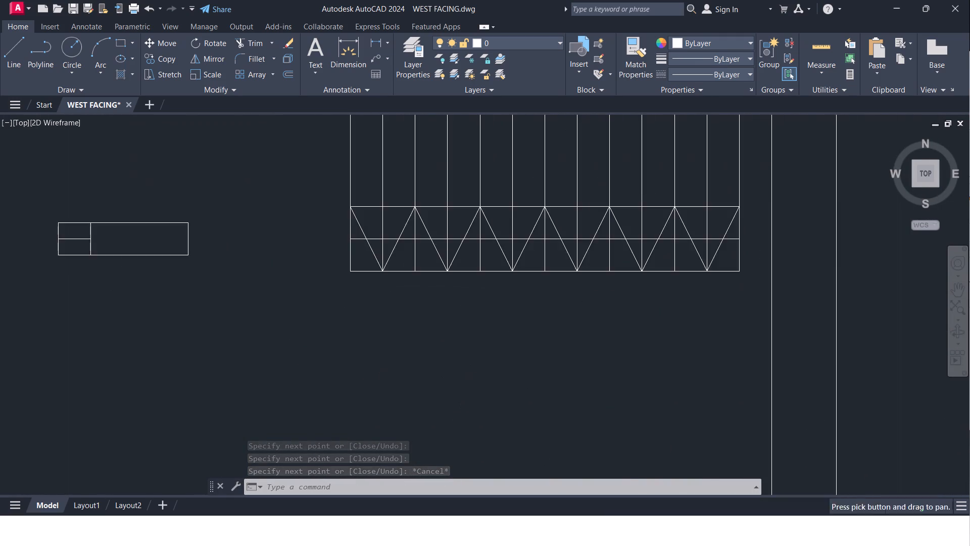
middle_click_drag(334, 274, 323, 336)
key("t")
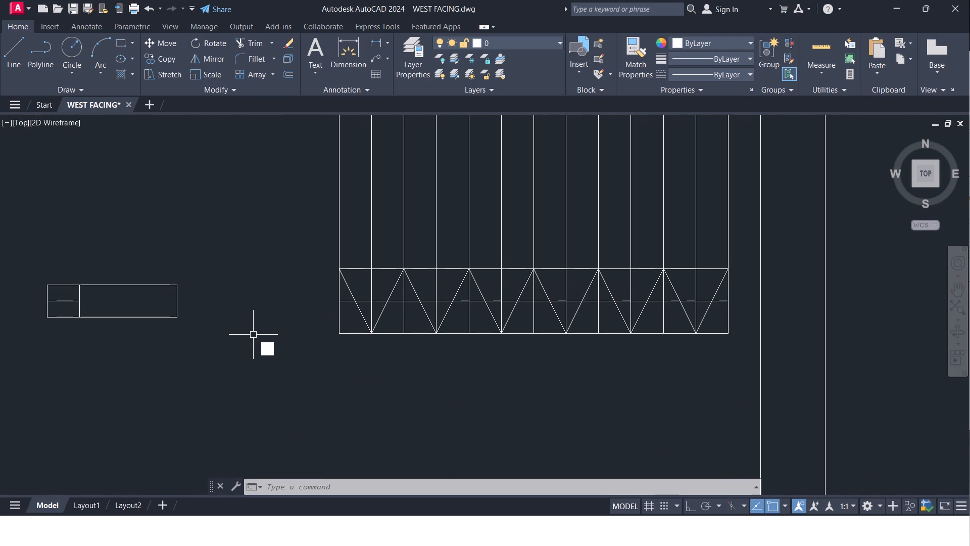
key("r")
left_click(303, 359)
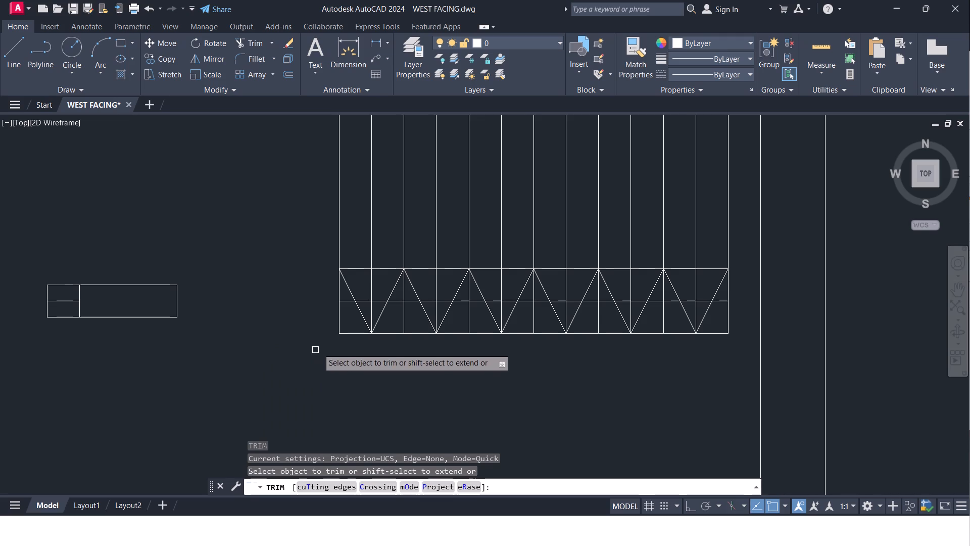
left_click(350, 301)
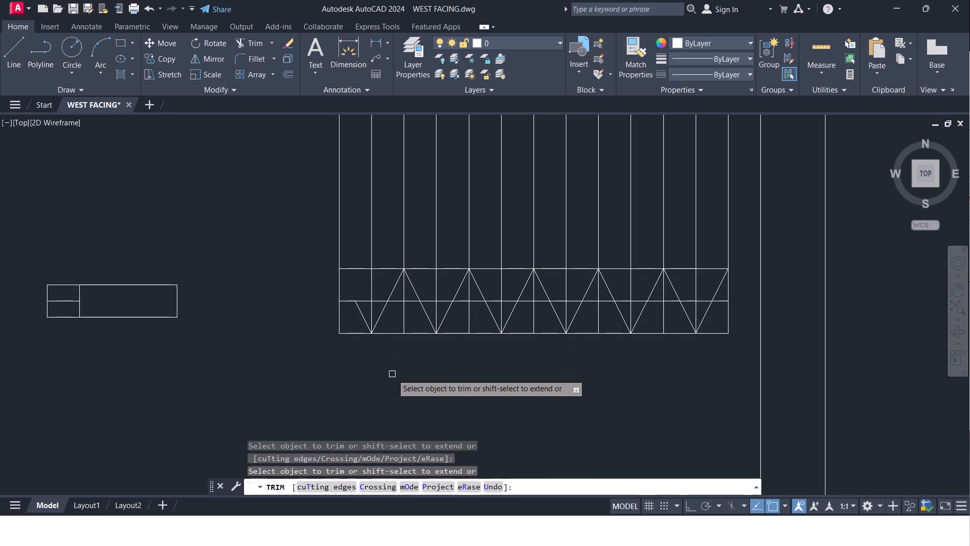
key("ctrl+z")
scroll(351, 328, "down", 1)
scroll(351, 328, "up", 3)
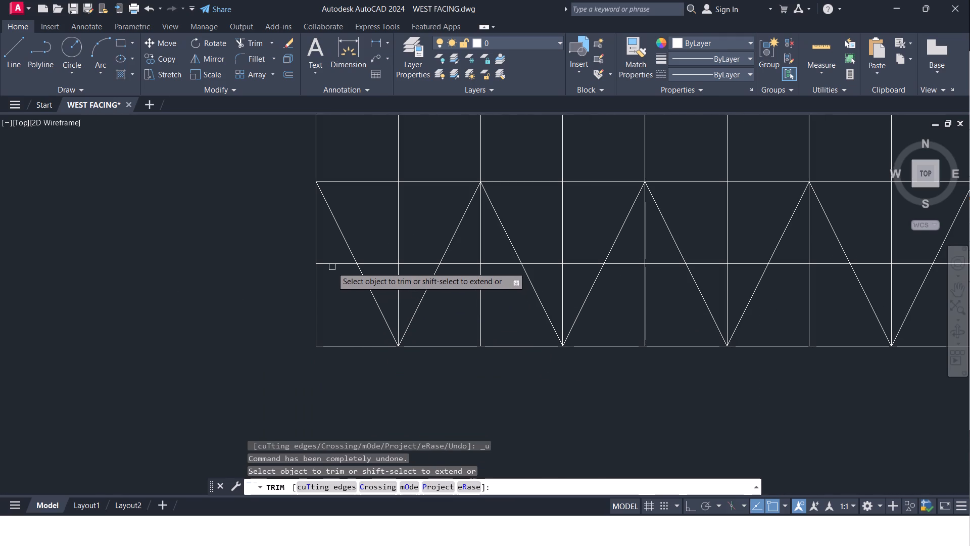
left_click(332, 266)
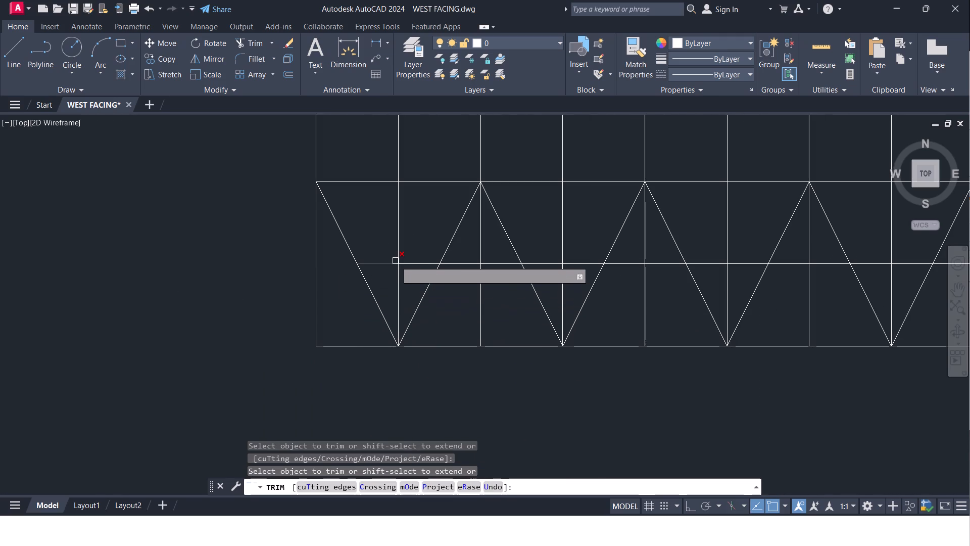
left_click(400, 226)
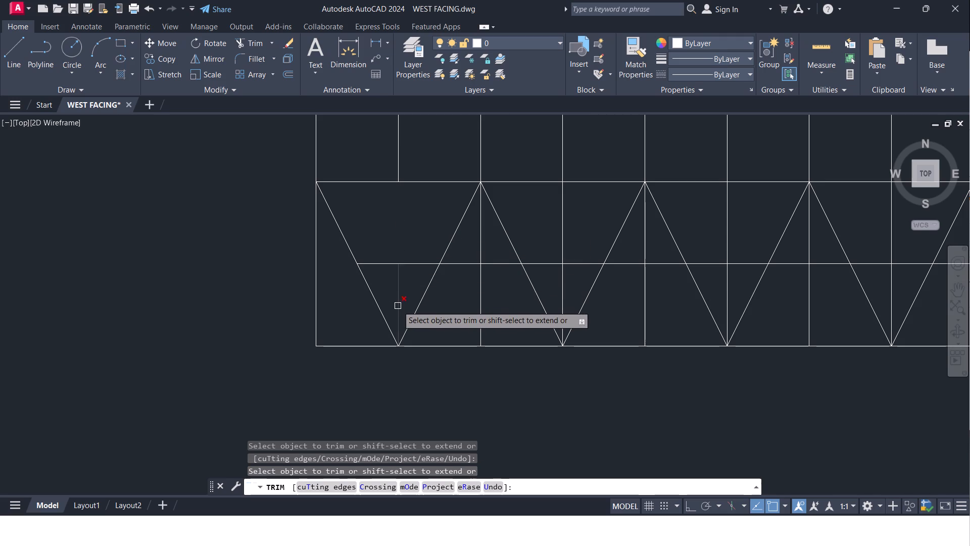
left_click(398, 306)
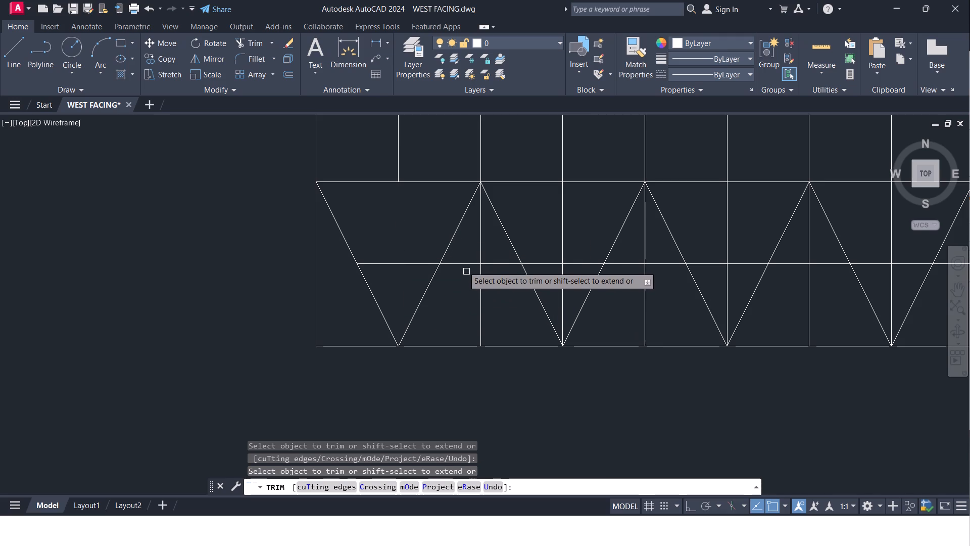
Trim the bottom band's vertical bar segments on both sides of and inside the second V, and the middle line outside that V.
left_click(480, 320)
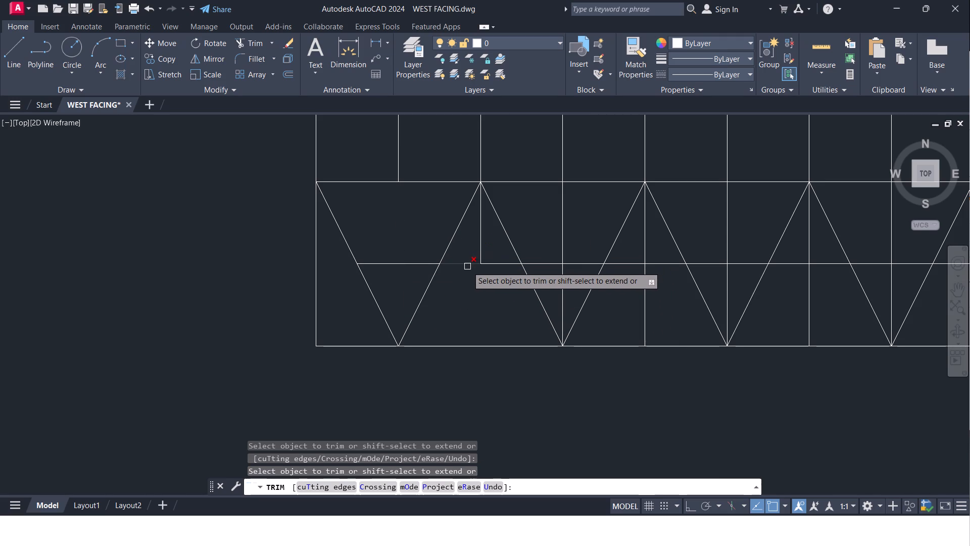
left_click(480, 240)
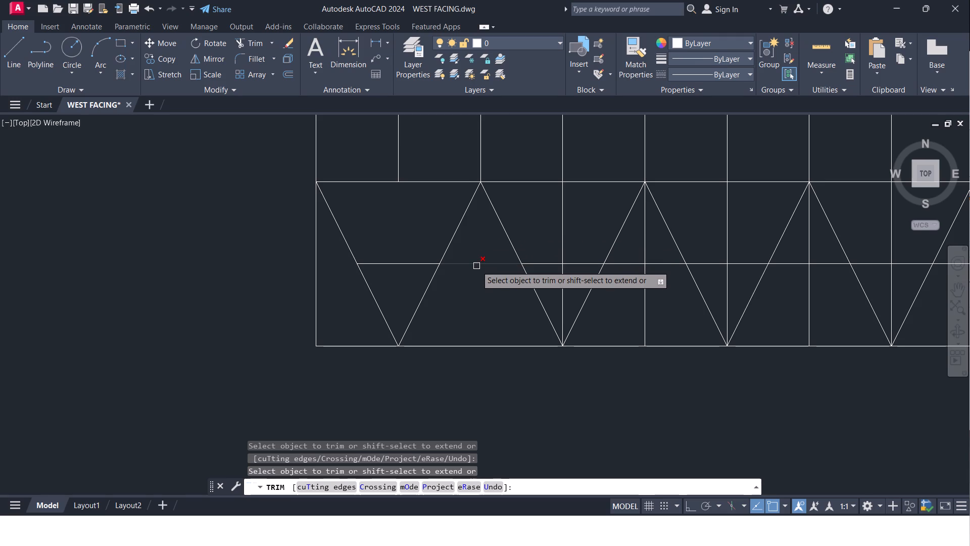
left_click(476, 264)
middle_click_drag(478, 283, 345, 306)
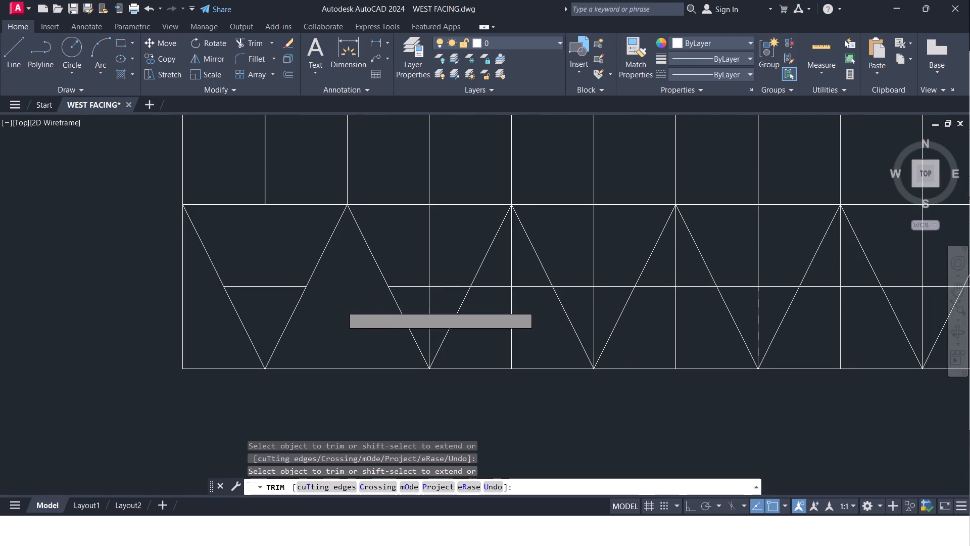
scroll(344, 306, "down", 1)
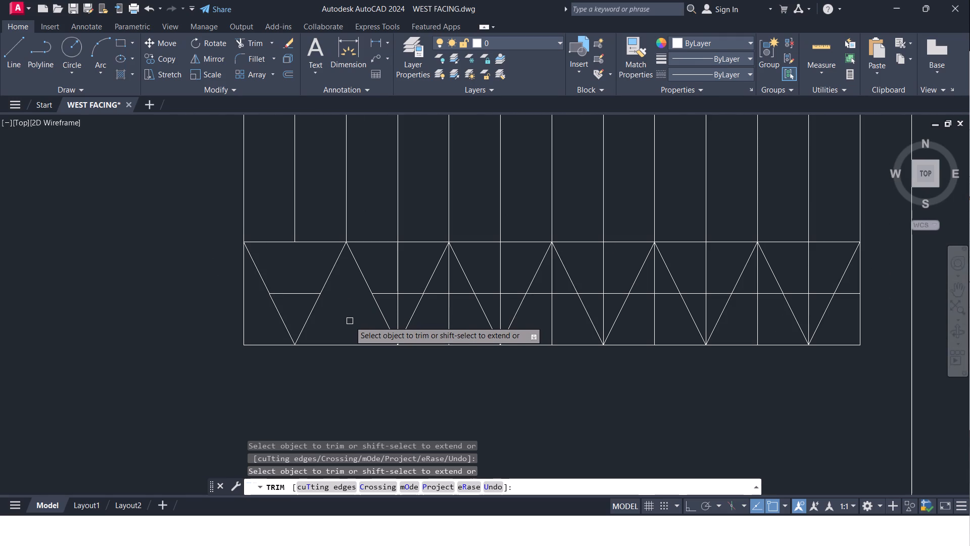
middle_click_drag(350, 321, 319, 321)
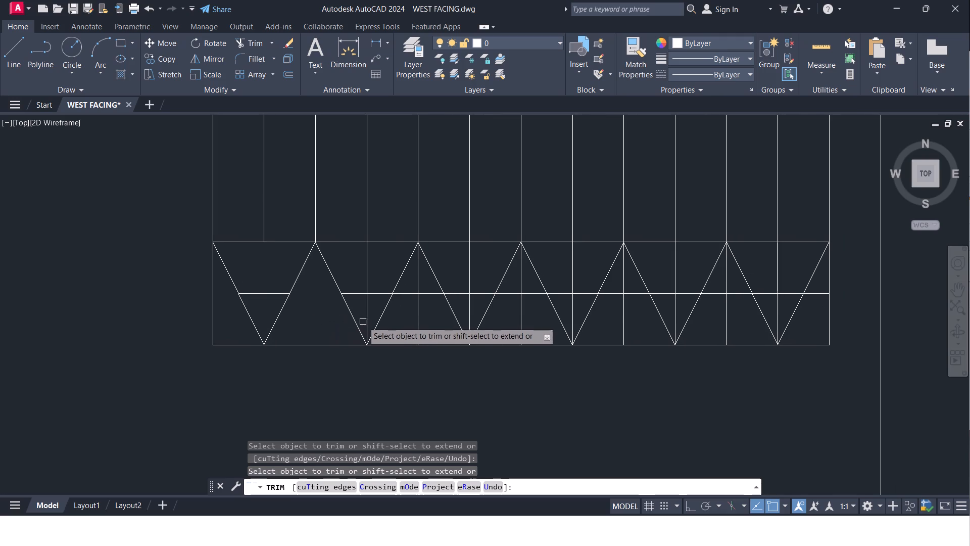
left_click(366, 322)
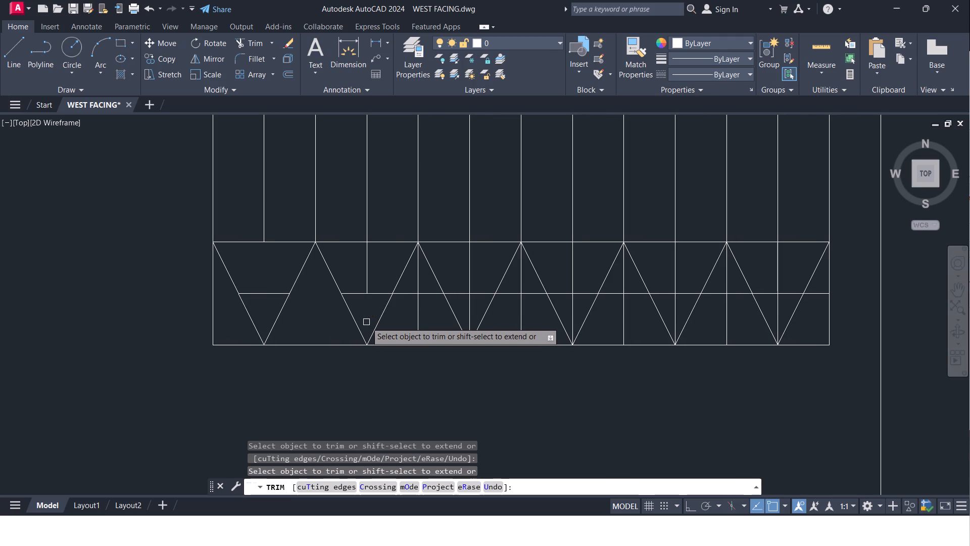
left_click(369, 275)
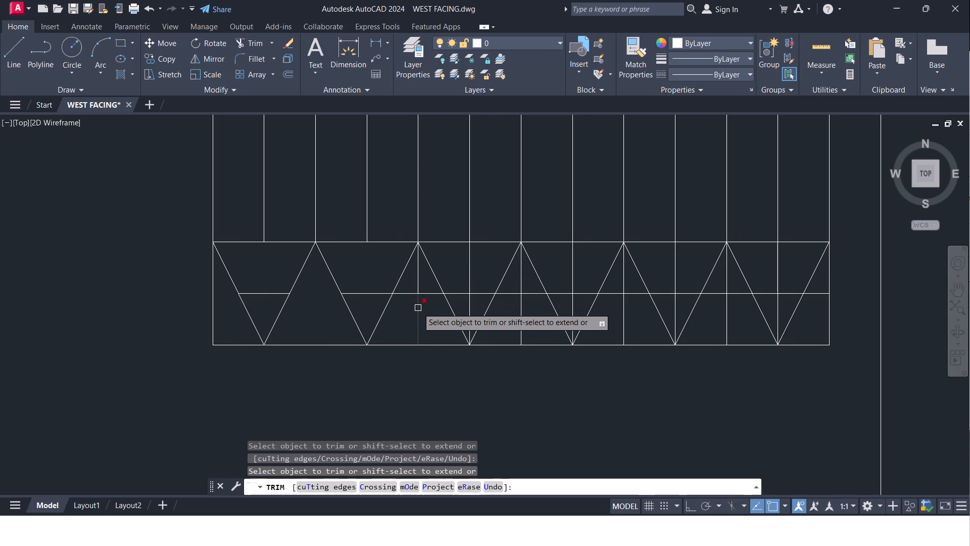
left_click(417, 311)
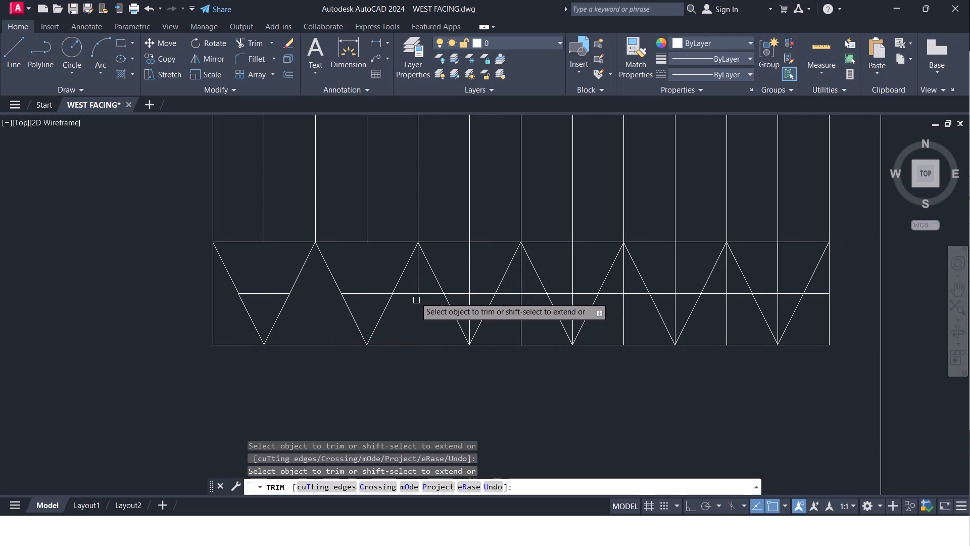
left_click(414, 295)
left_click(420, 283)
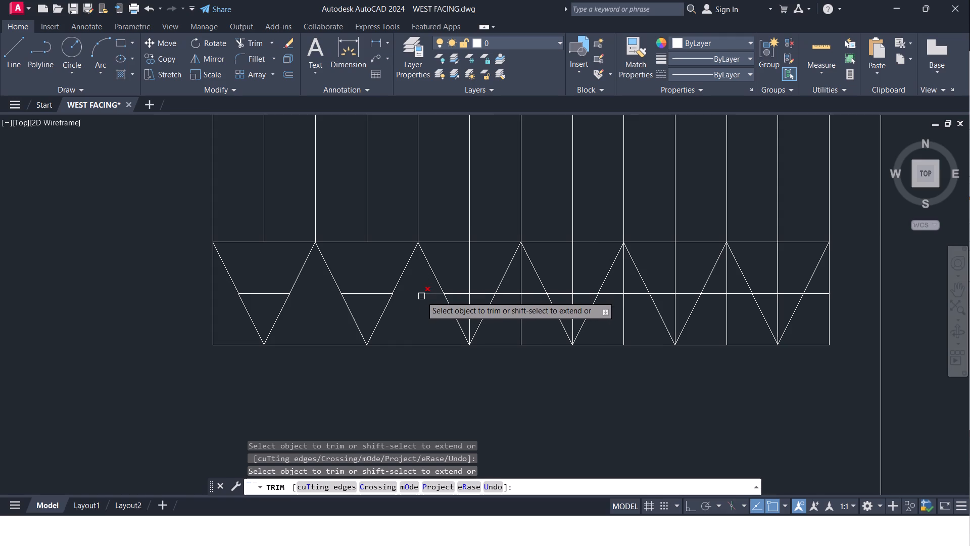
left_click(421, 296)
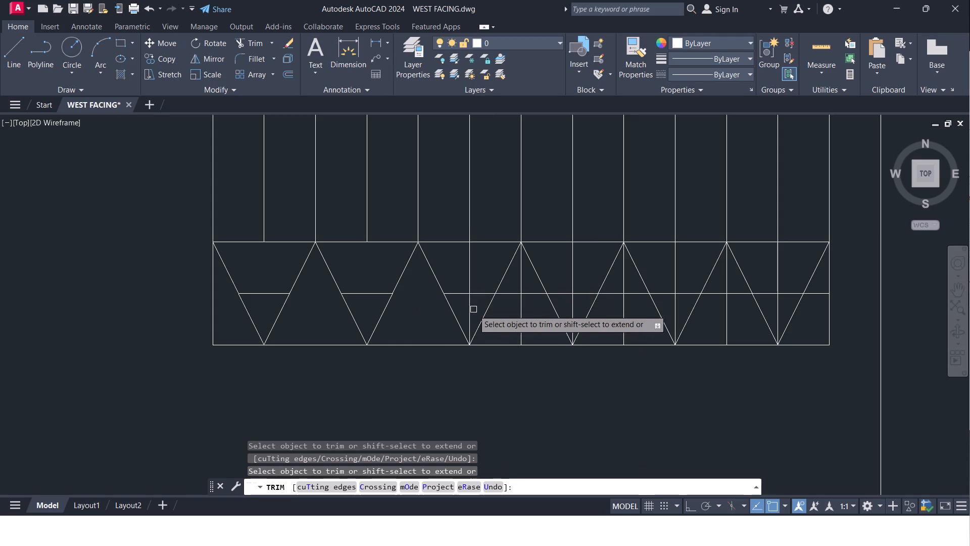
Trim the vertical bar inside the third V, plus the bar and middle line segments between the third and fourth Vs.
left_click(470, 316)
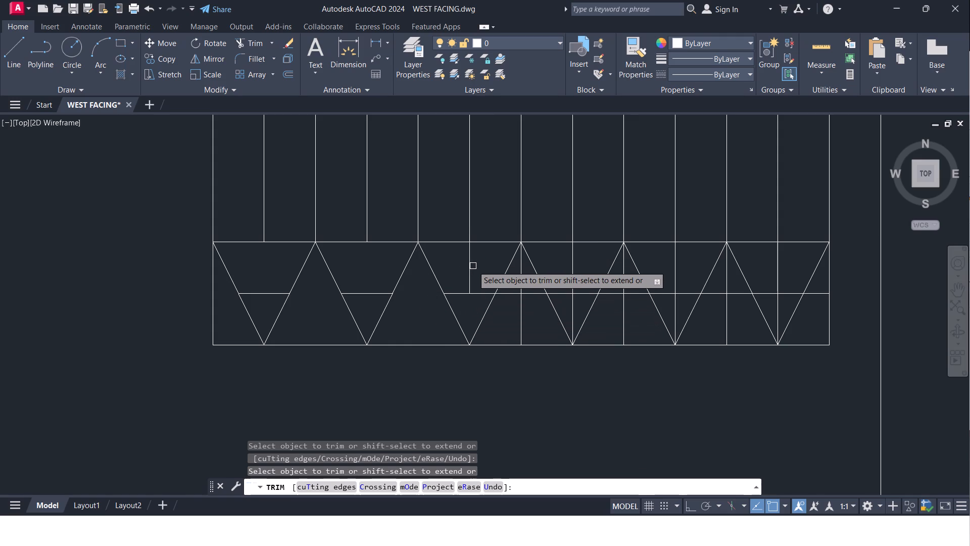
left_click(468, 269)
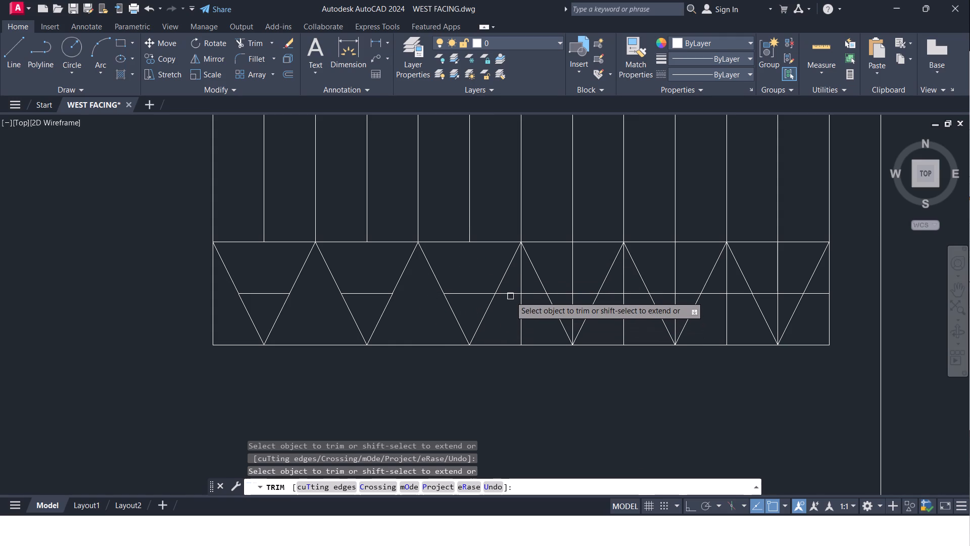
left_click(510, 296)
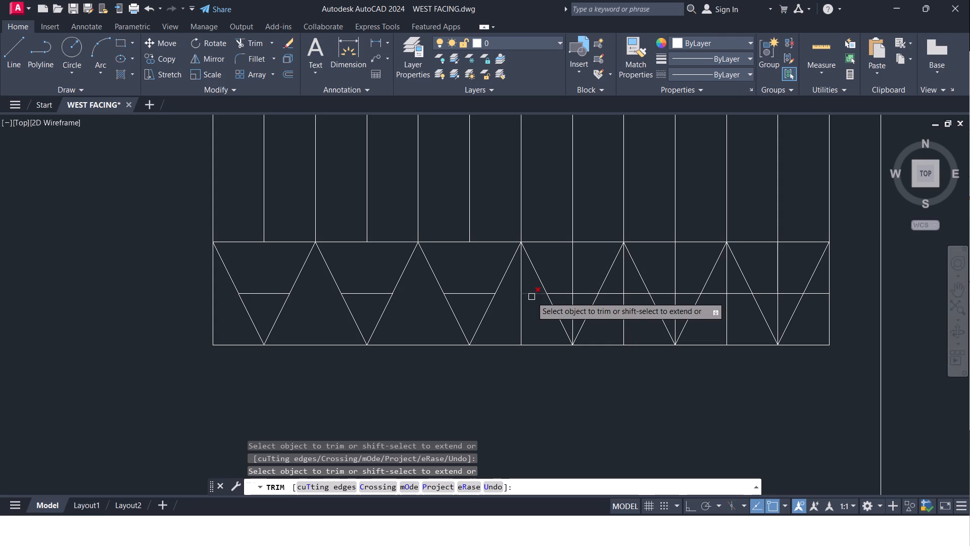
left_click(531, 297)
left_click(522, 312)
Trim the vertical bar inside the fourth V, plus the bar and middle line between the fourth and fifth Vs.
middle_click_drag(522, 312, 398, 326)
scroll(522, 312, "up", 1)
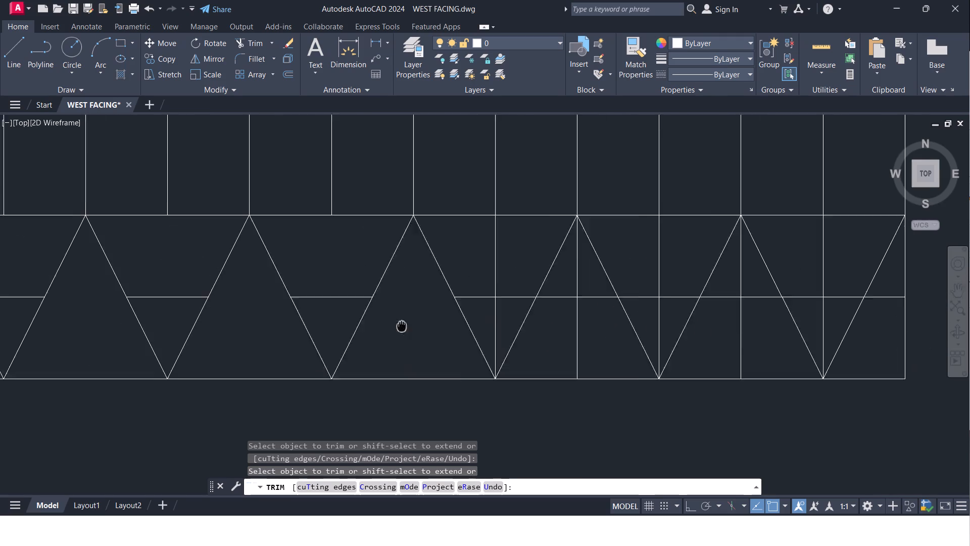
middle_click_drag(398, 326, 373, 326)
left_click(451, 272)
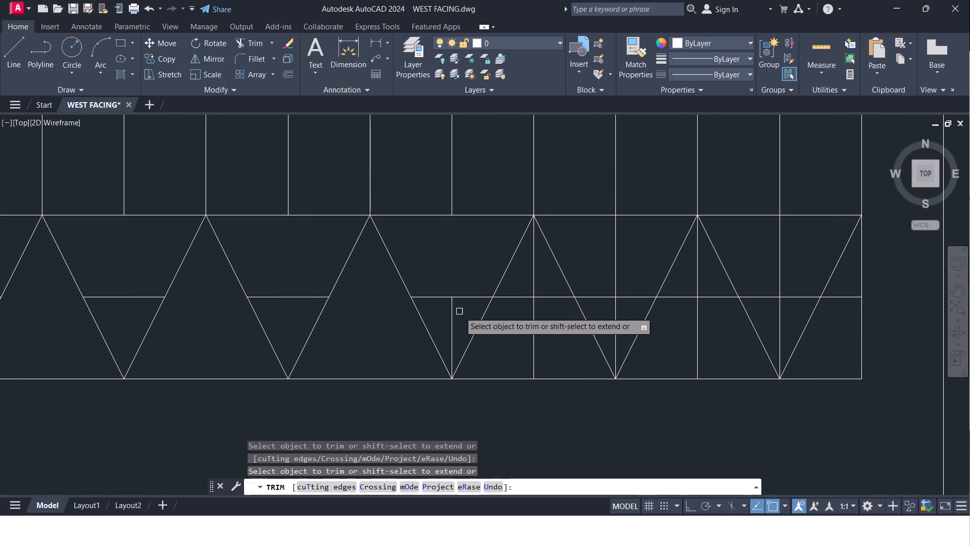
left_click(452, 327)
left_click(460, 296)
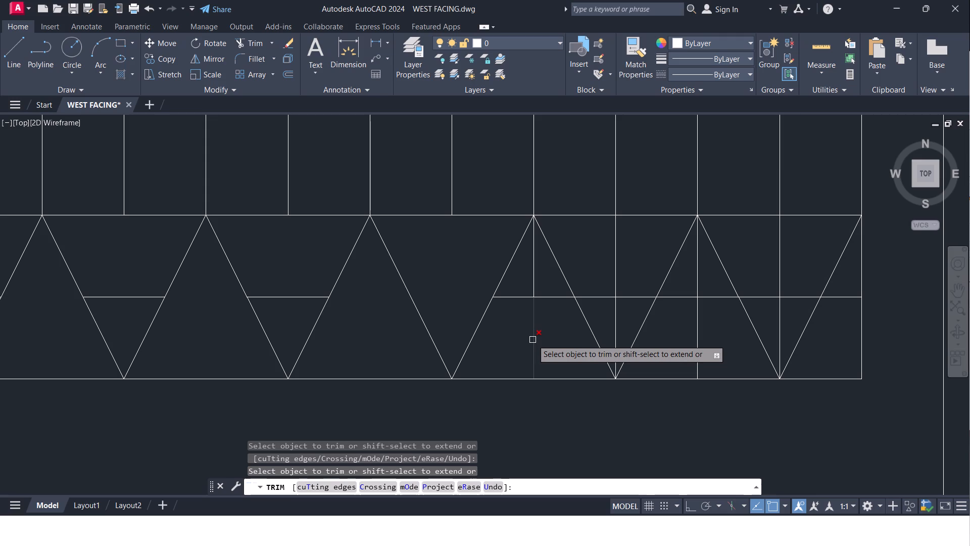
key("ctrl+z")
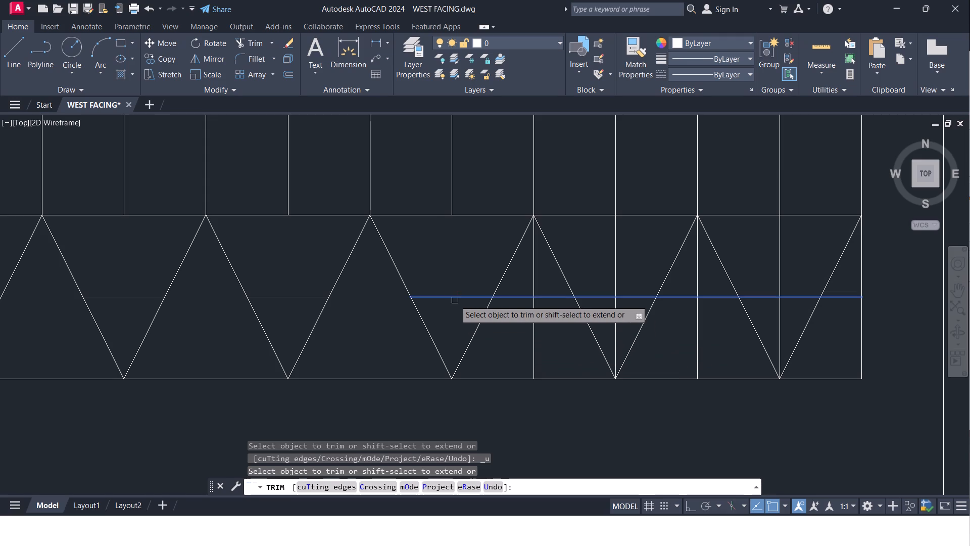
left_click(508, 297)
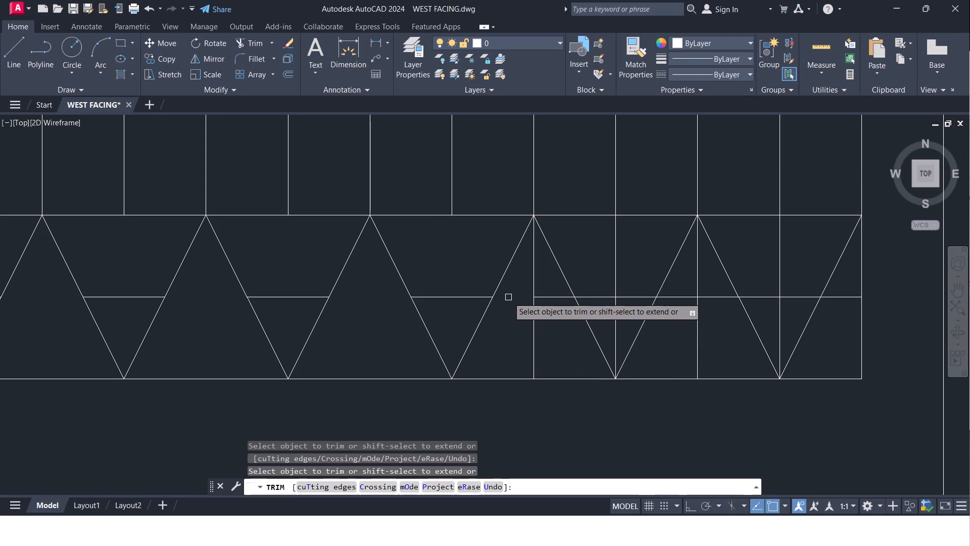
left_click(553, 301)
left_click(553, 295)
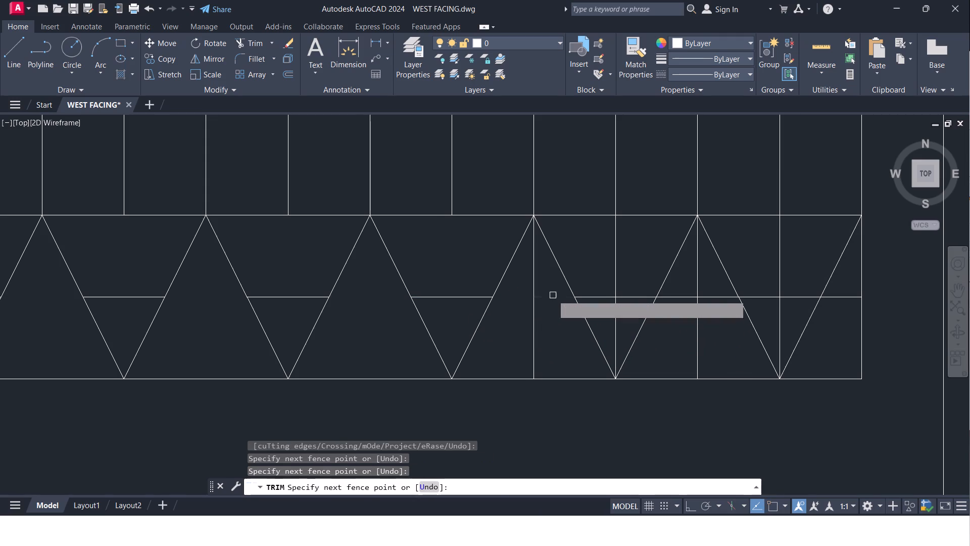
left_click(537, 297)
Trim the vertical bar inside the fifth V, plus the bar and middle line between the fifth and sixth Vs.
middle_click_drag(547, 311, 371, 311)
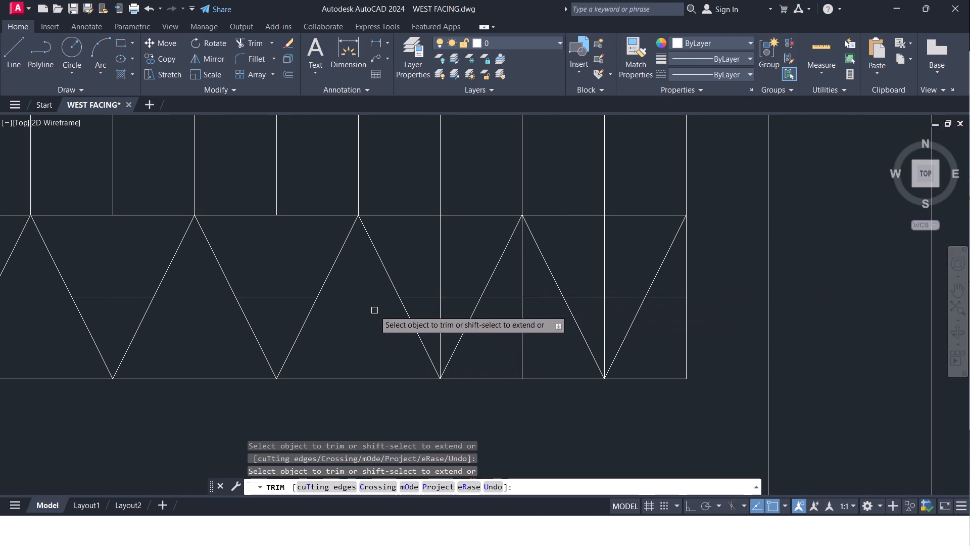
left_click(442, 261)
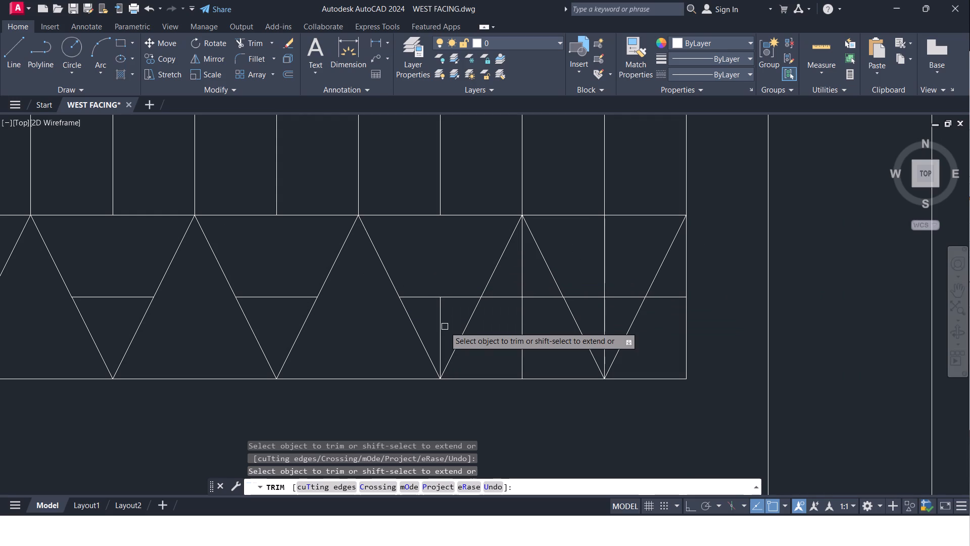
left_click(440, 323)
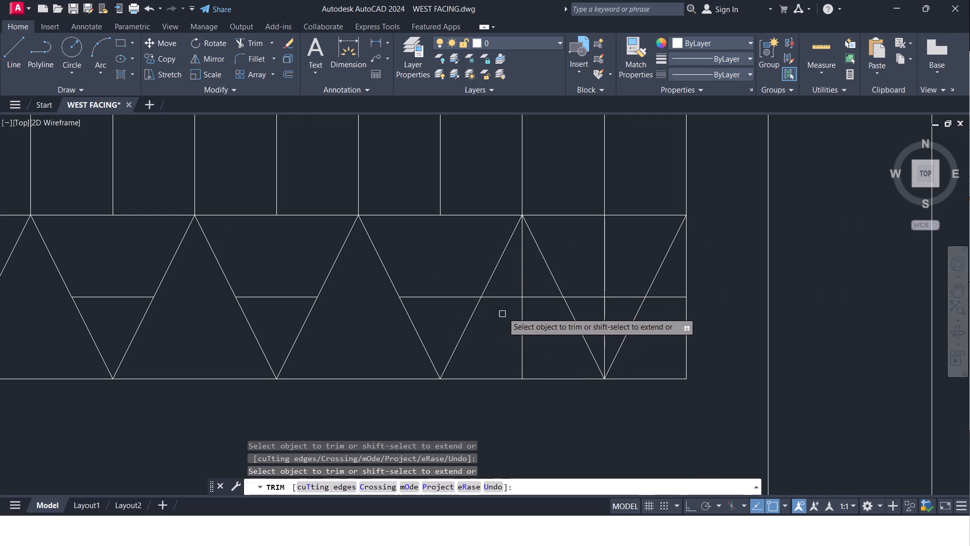
left_click(511, 300)
left_click(531, 300)
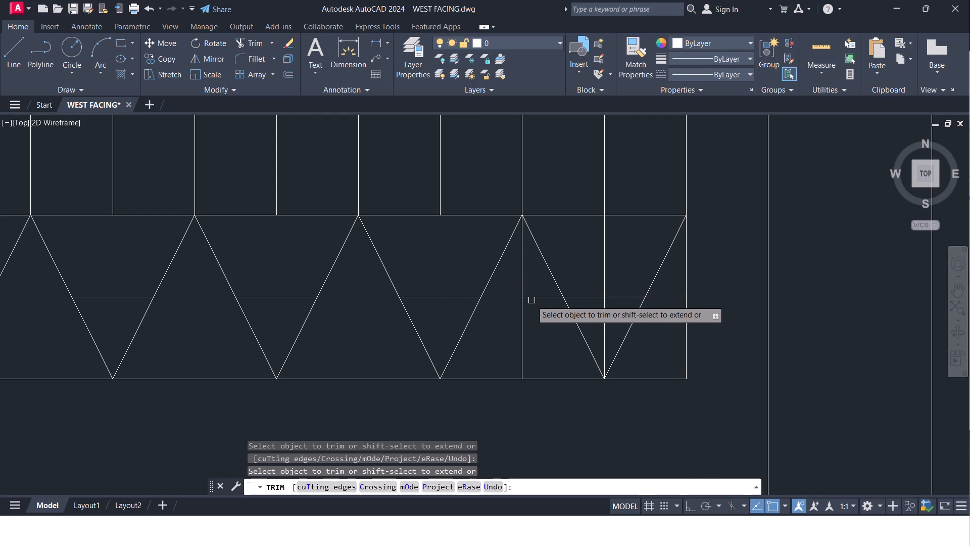
left_click(521, 301)
Trim the vertical bar segments inside the last V and the middle line between it and the band's right edge.
middle_click_drag(535, 323, 493, 325)
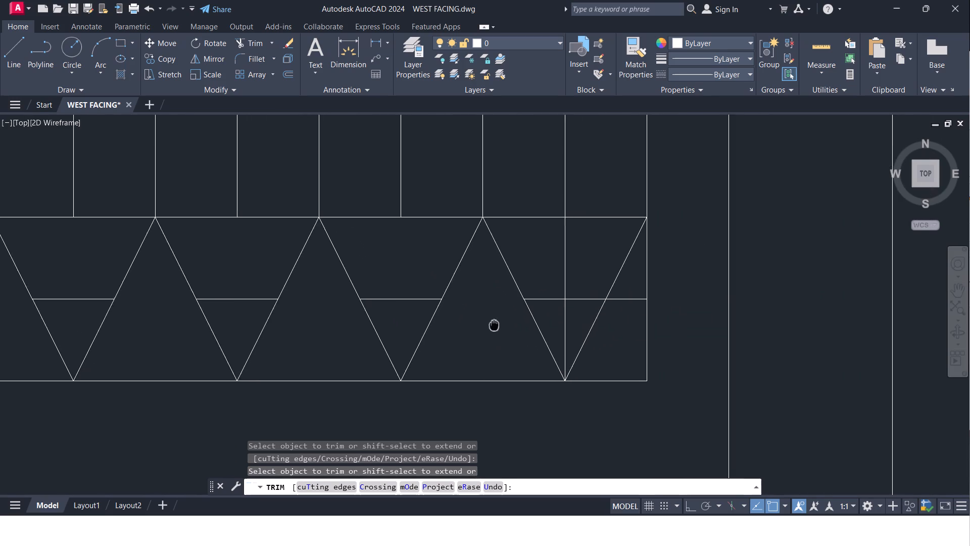
middle_click_drag(493, 325, 426, 317)
left_click(496, 246)
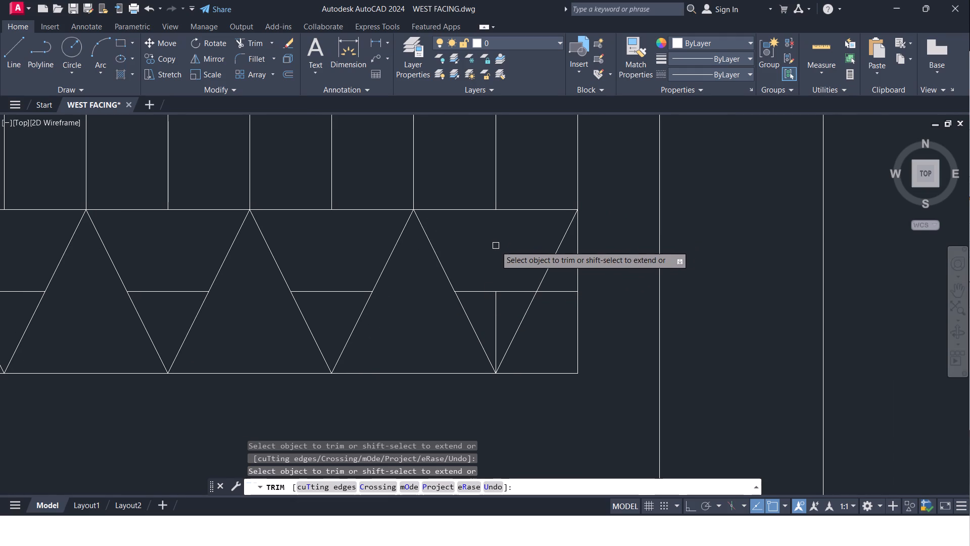
left_click(495, 314)
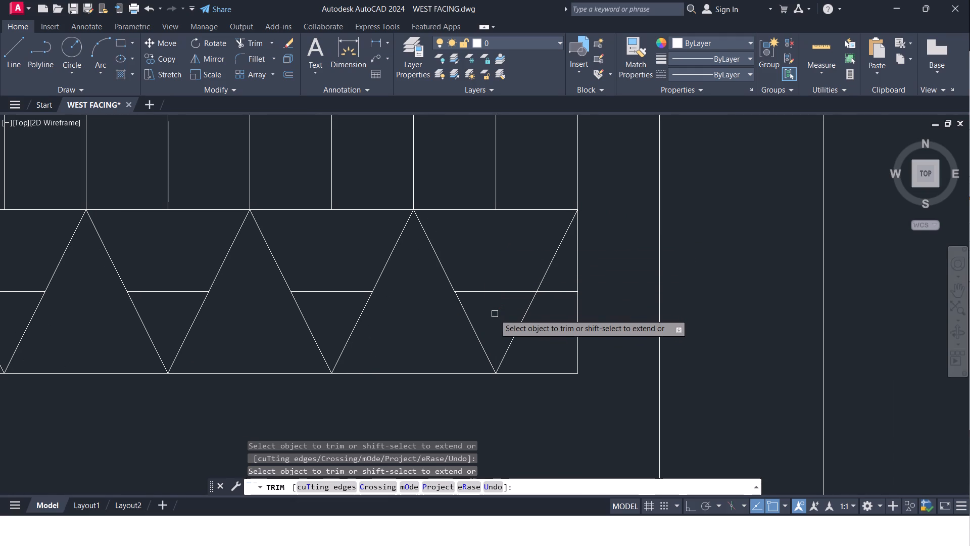
left_click(552, 292)
Trim away all the vertical bars between the tall opening's inner top edge and the zigzag band.
scroll(552, 293, "down", 4)
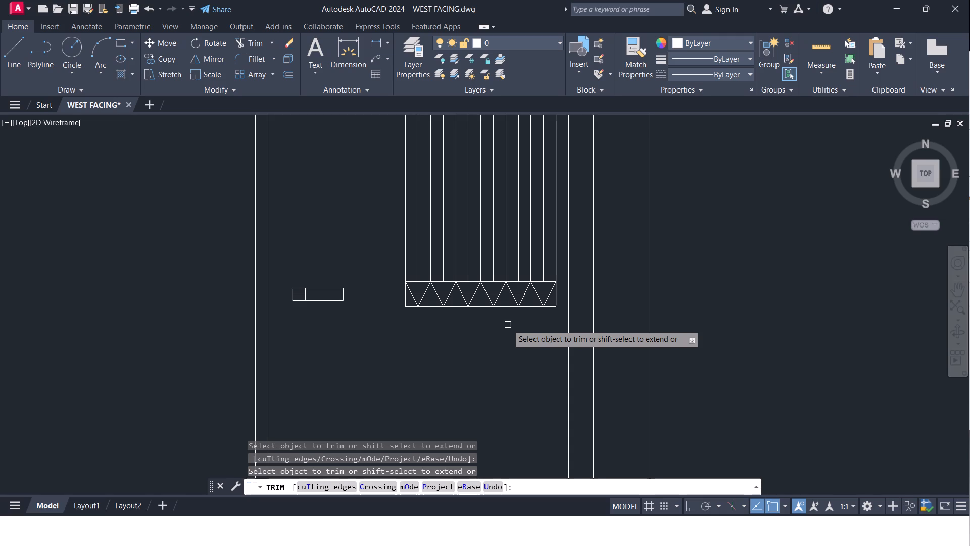
scroll(492, 307, "down", 2)
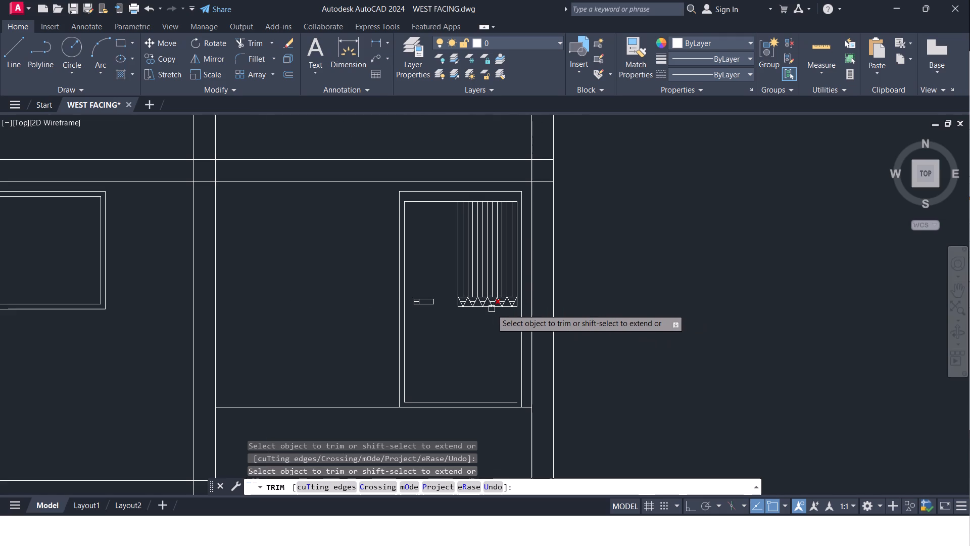
scroll(447, 249, "up", 2)
middle_click_drag(447, 248, 369, 287)
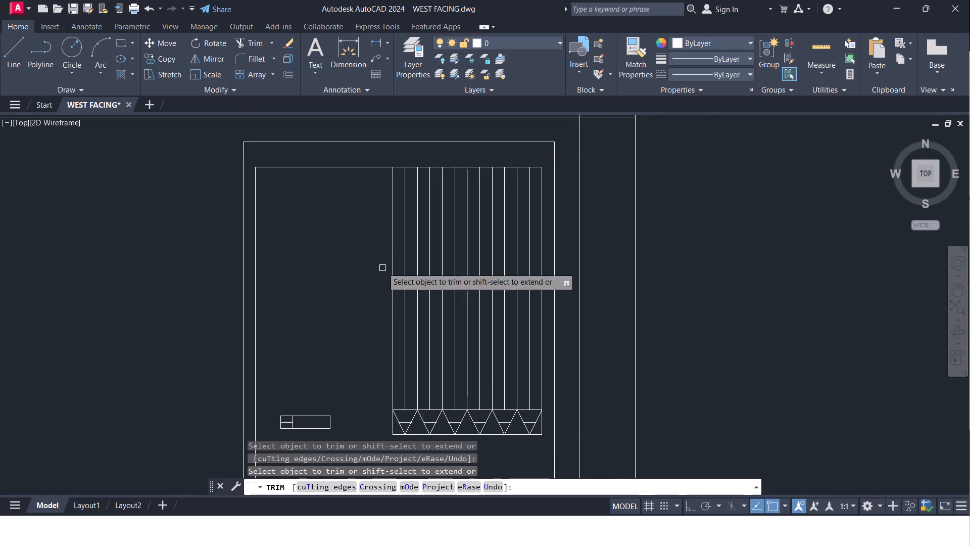
middle_click_drag(382, 267, 369, 247)
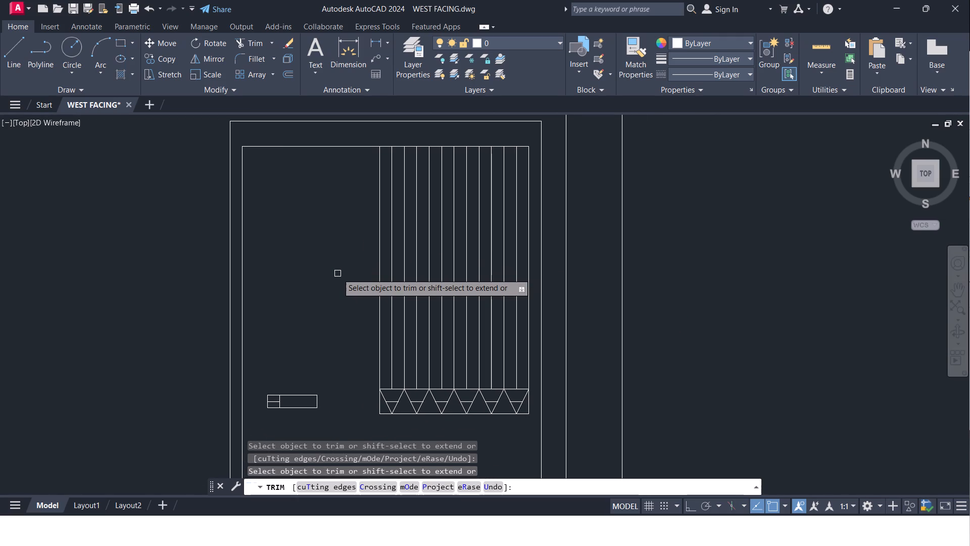
key("Escape")
type("TR")
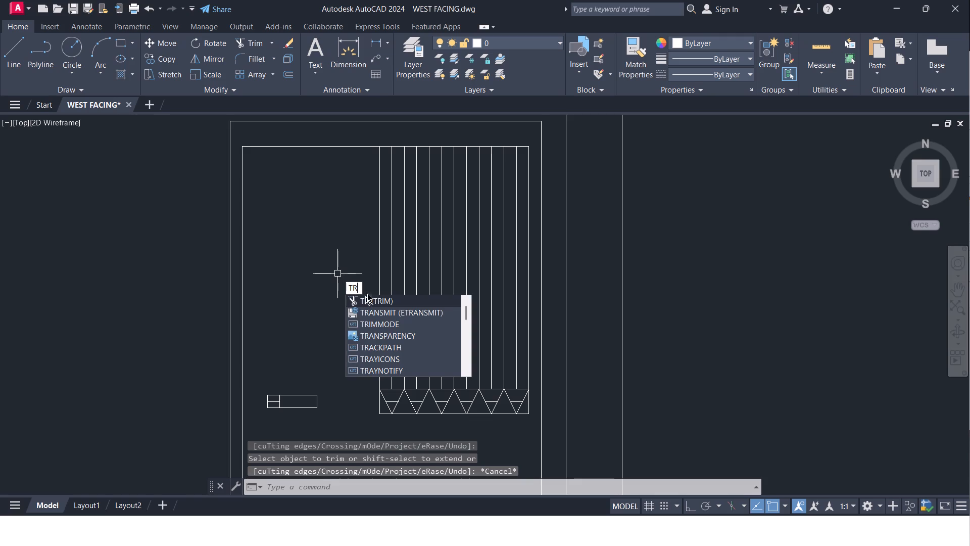
left_click(369, 298)
left_click_drag(372, 276, 522, 366)
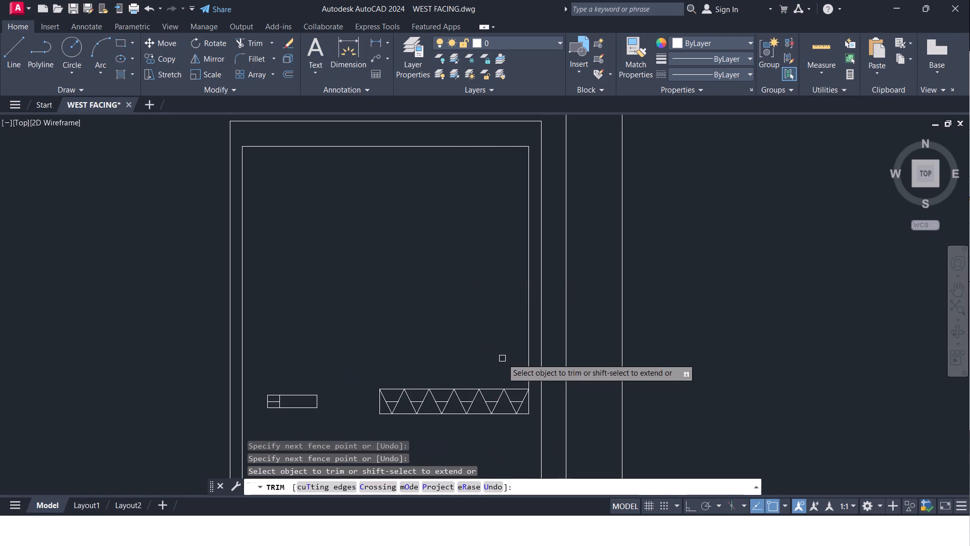
Turn Ortho on while moving the whole zigzag band about 1" left, away from the tall opening's inner right edge.
scroll(502, 358, "up", 1)
middle_click_drag(502, 358, 453, 355)
scroll(453, 355, "down", 2)
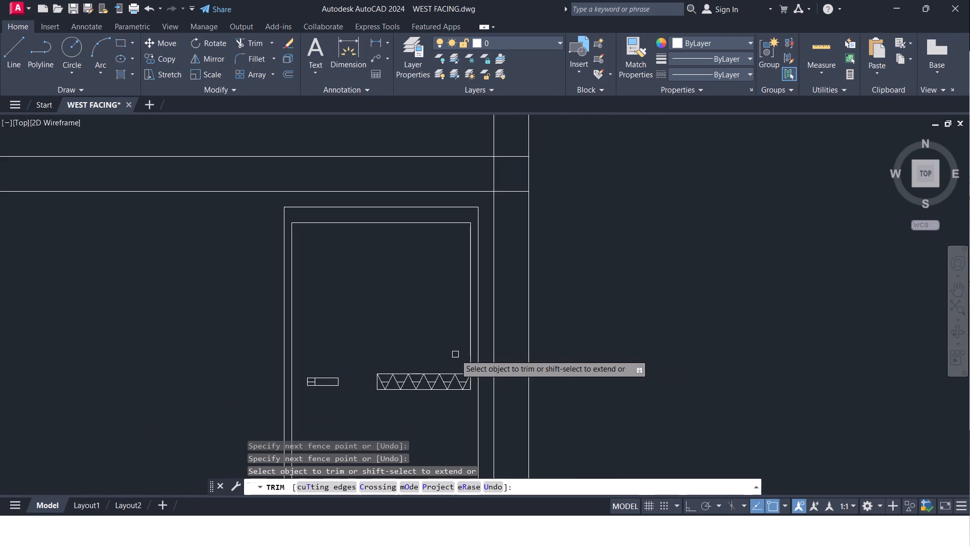
scroll(455, 353, "up", 2)
middle_click_drag(455, 353, 479, 253)
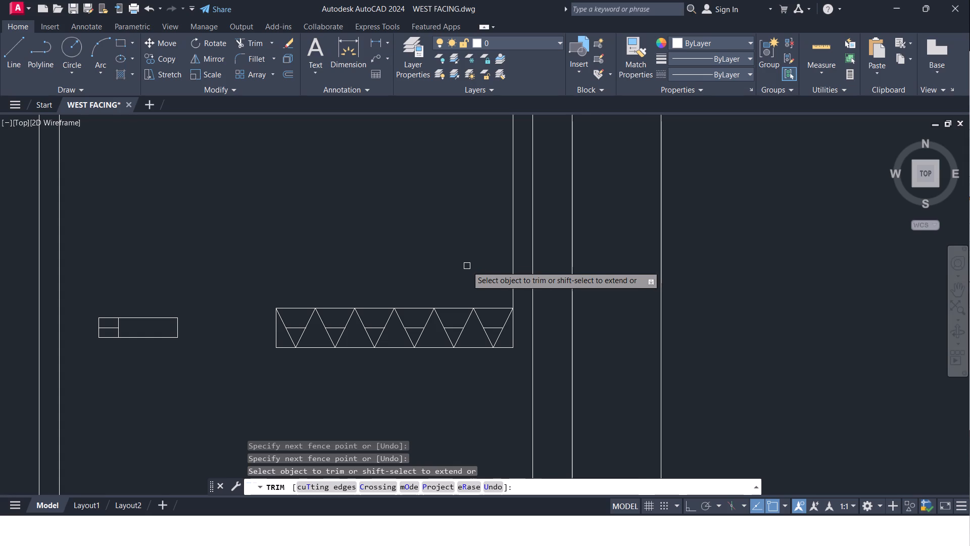
key("Escape")
left_click(258, 287)
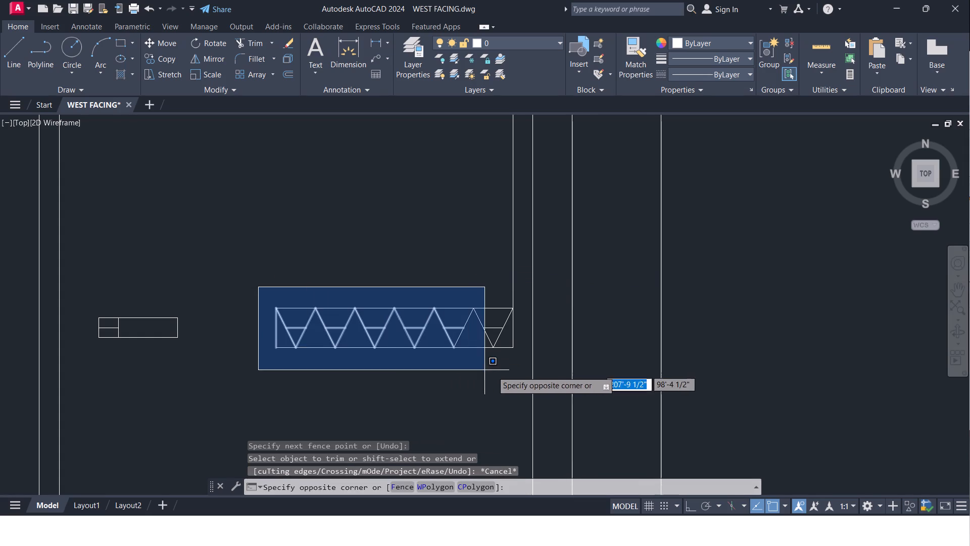
left_click(513, 375)
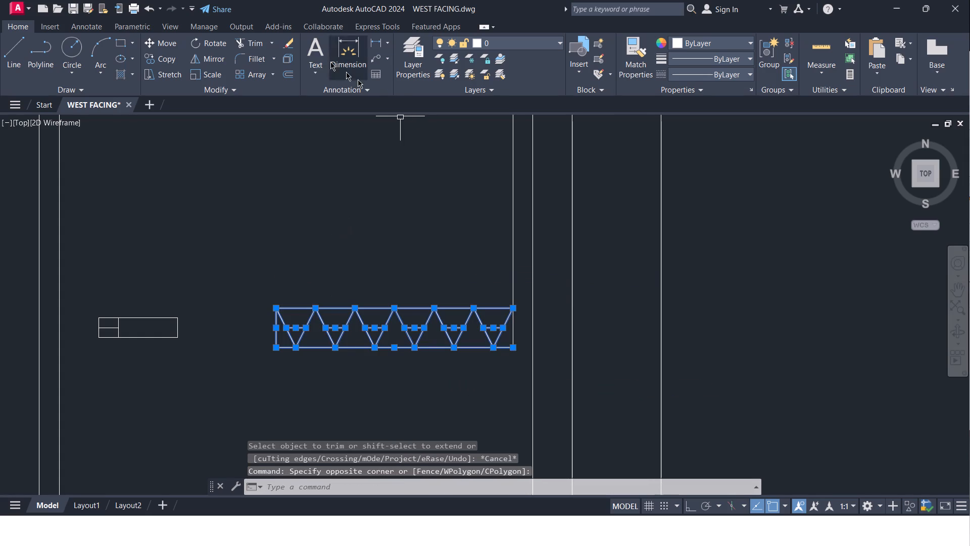
left_click(172, 45)
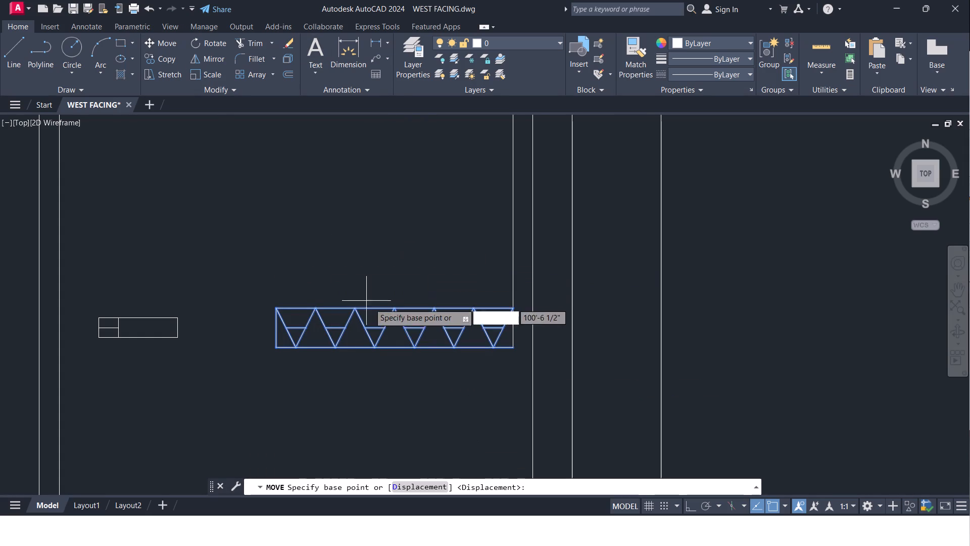
left_click(401, 293)
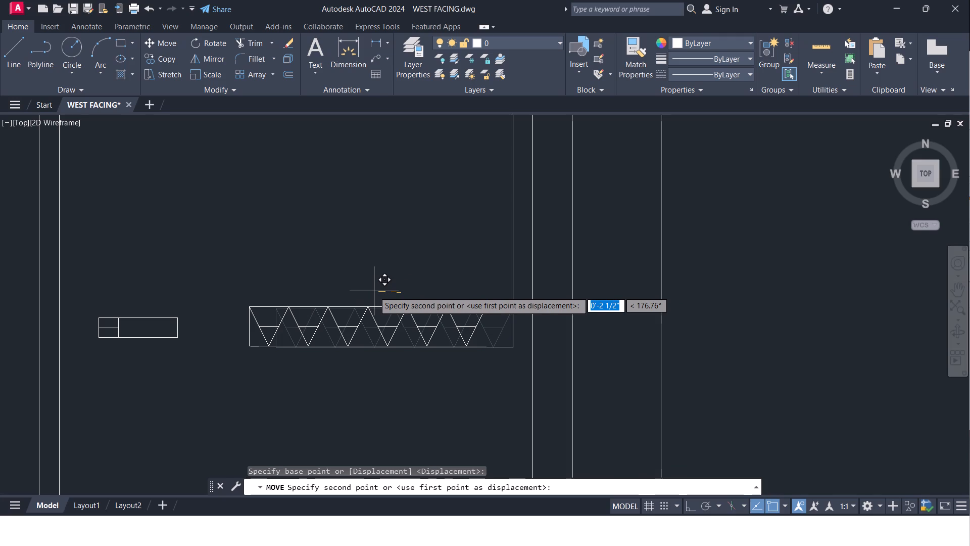
left_click(686, 504)
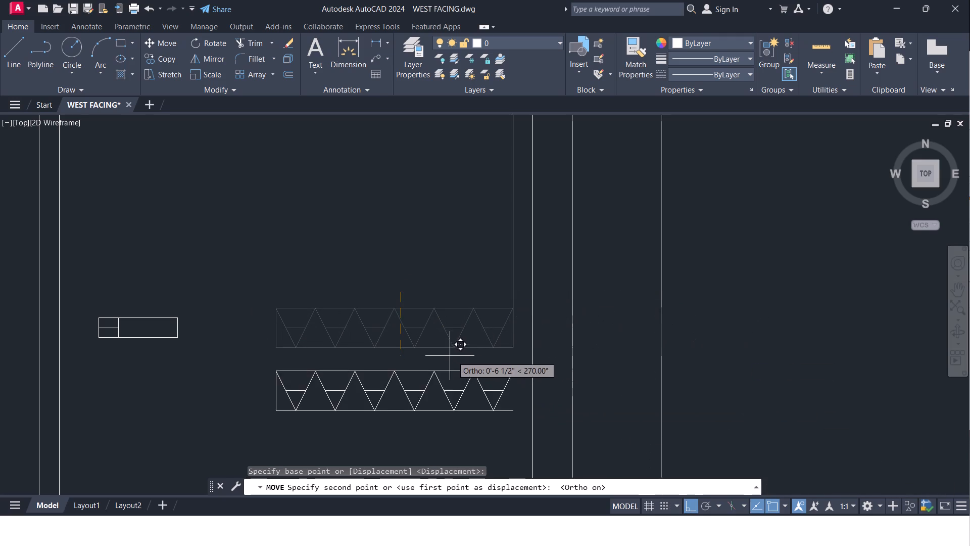
left_click(390, 297)
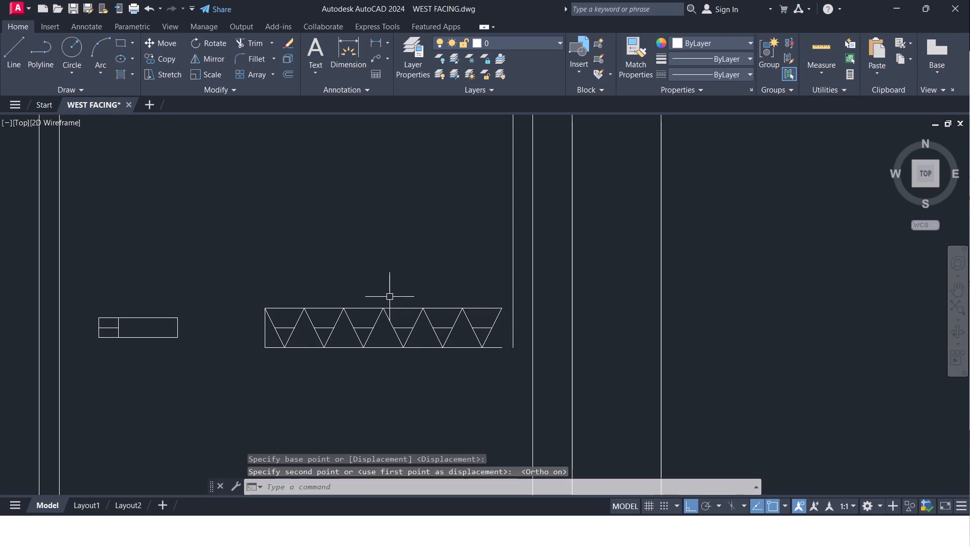
key("Escape")
Draw a 4" vertical line closing the zigzag band's open right end between its top and bottom edges.
scroll(450, 305, "up", 2)
middle_click_drag(432, 298, 243, 178)
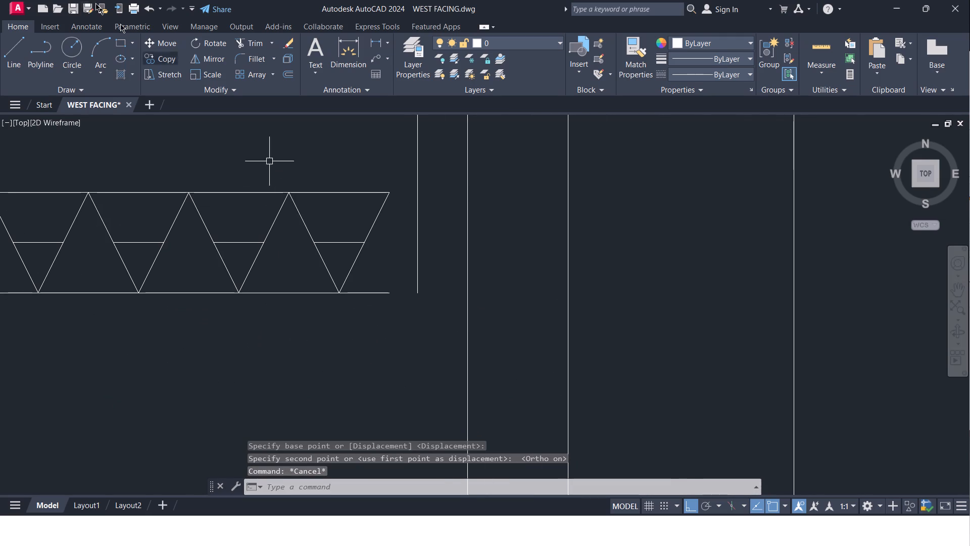
left_click(22, 51)
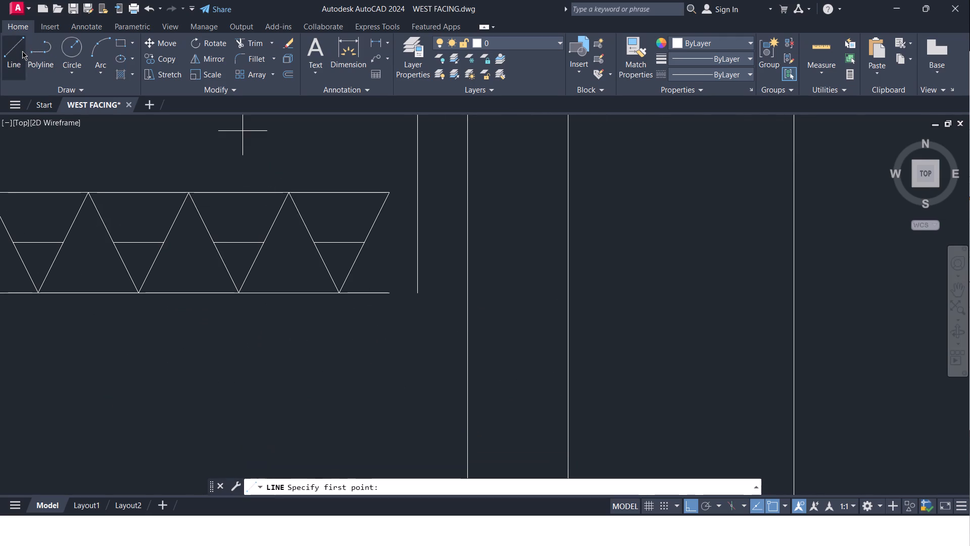
double_click(390, 190)
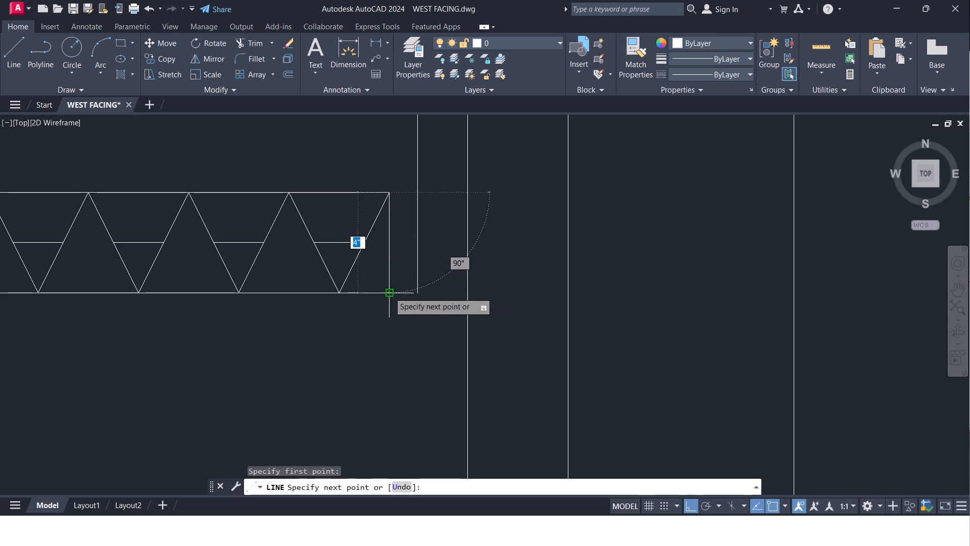
left_click(389, 292)
key("Escape")
key("Escape")
scroll(391, 297, "down", 2)
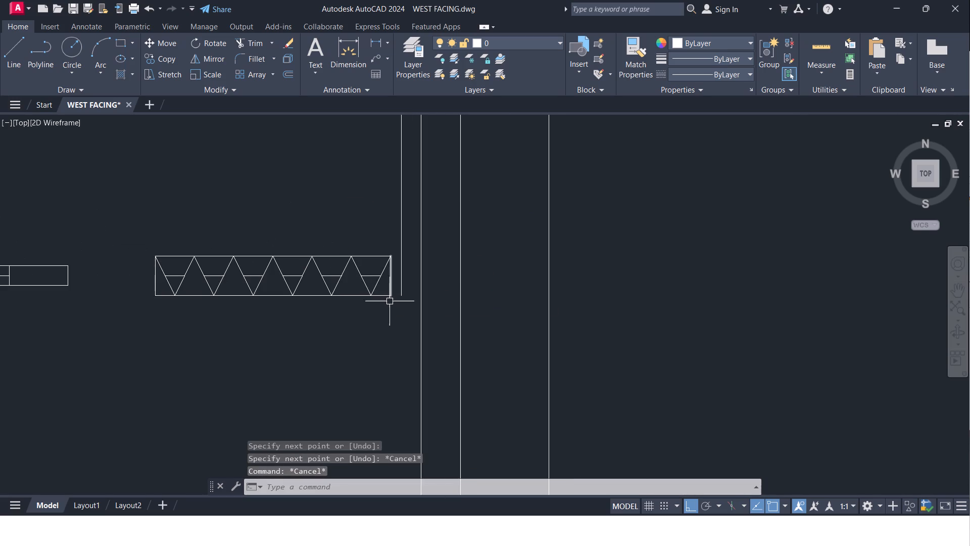
Extend the tall opening's inner right edge down to its inner bottom line.
scroll(388, 304, "up", 2)
scroll(390, 306, "down", 5)
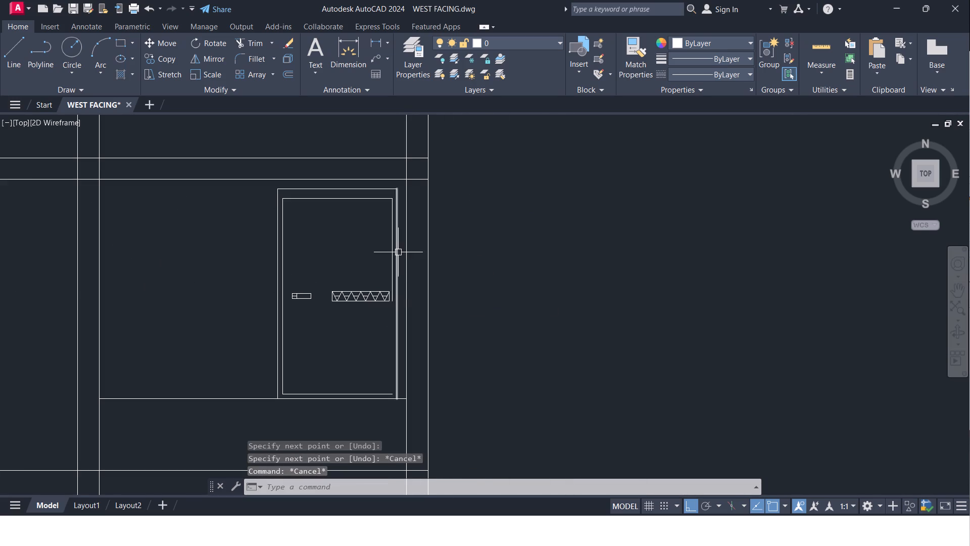
scroll(398, 252, "up", 1)
middle_click_drag(380, 265, 334, 208)
key("e")
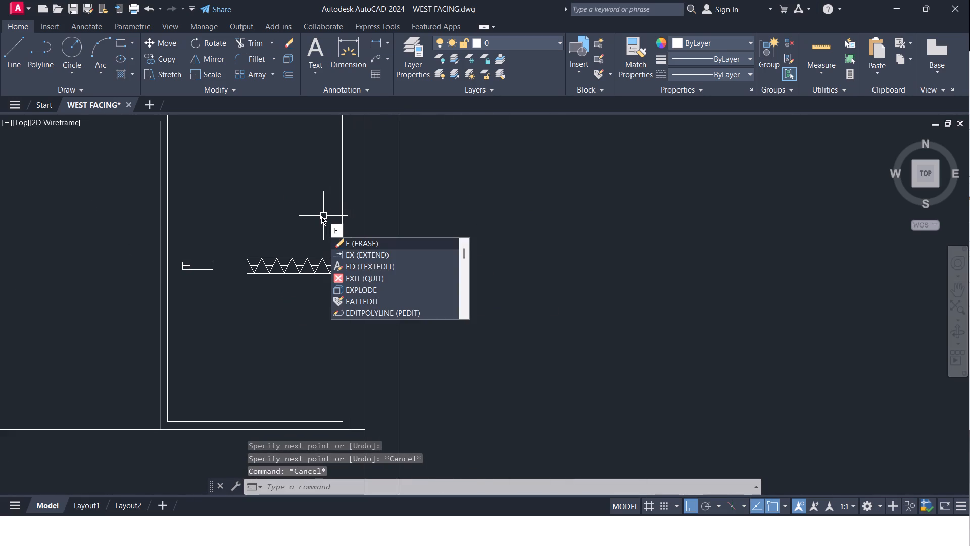
key("x")
left_click(349, 244)
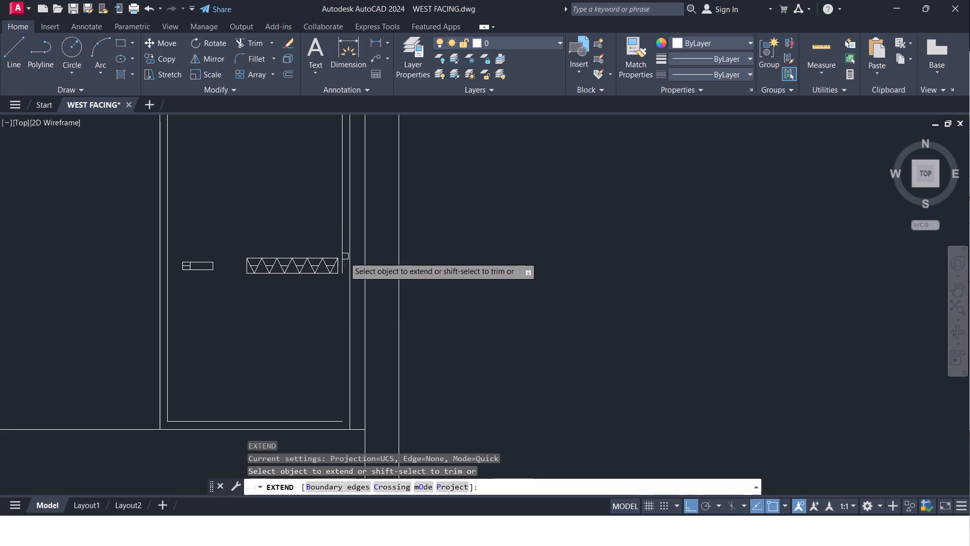
left_click(341, 258)
middle_click_drag(269, 205, 374, 274)
scroll(375, 274, "down", 2)
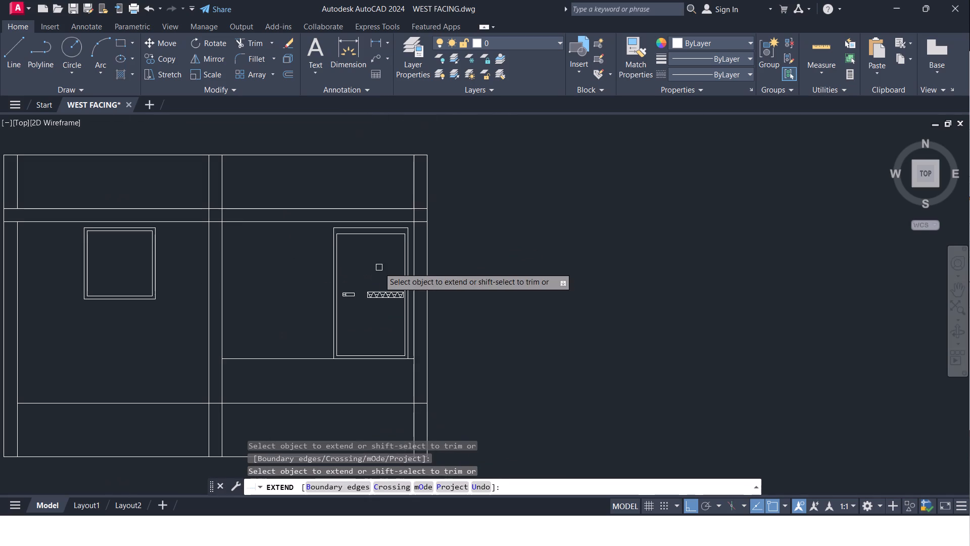
middle_click_drag(369, 257, 559, 275)
scroll(297, 265, "up", 1)
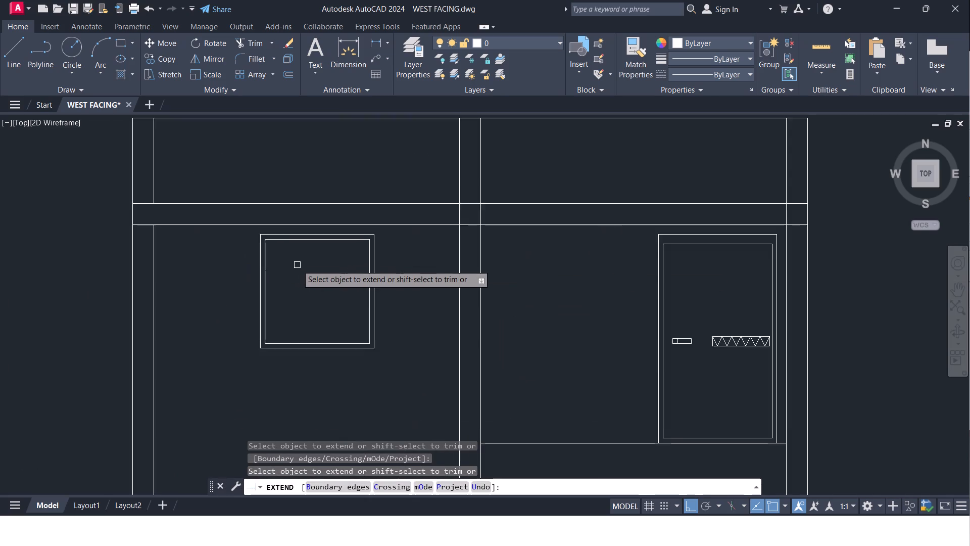
scroll(297, 265, "up", 1)
middle_click_drag(297, 265, 343, 263)
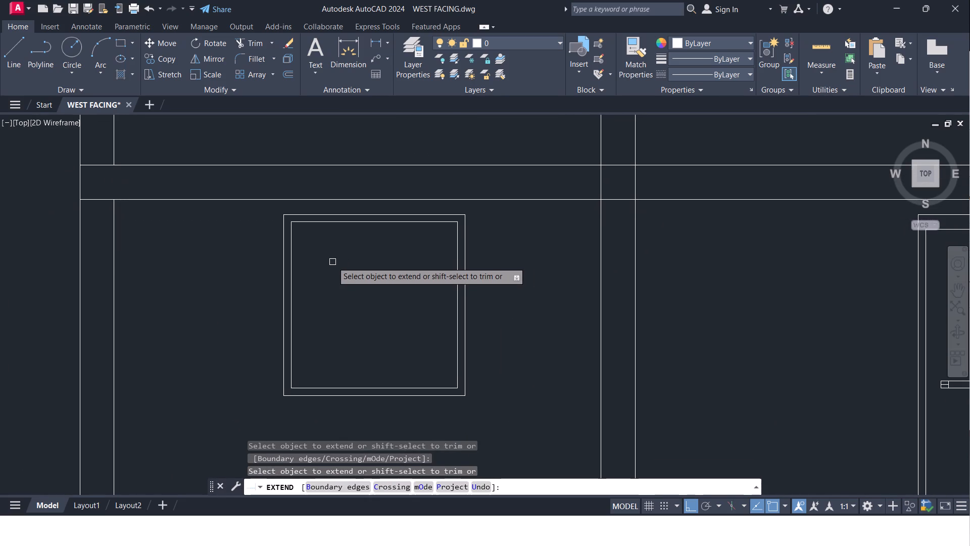
key("Escape")
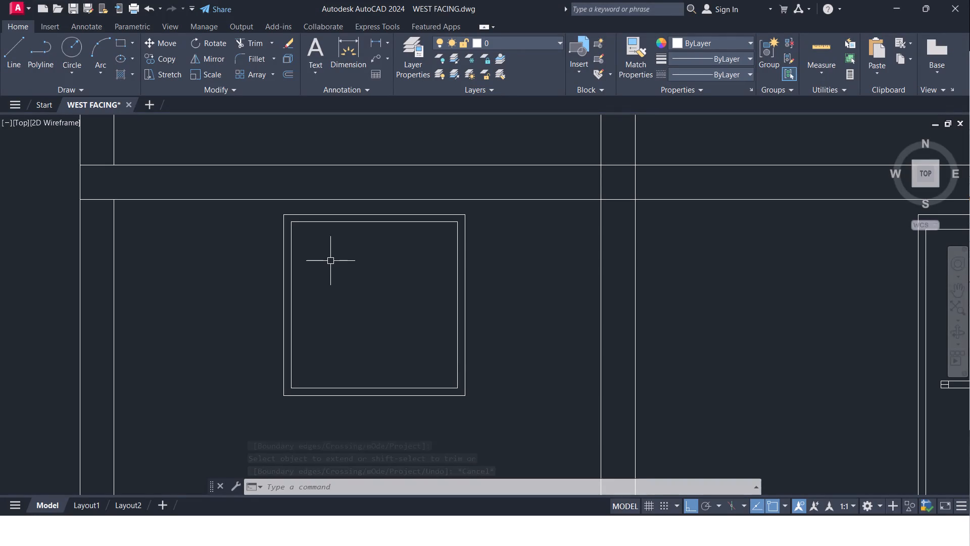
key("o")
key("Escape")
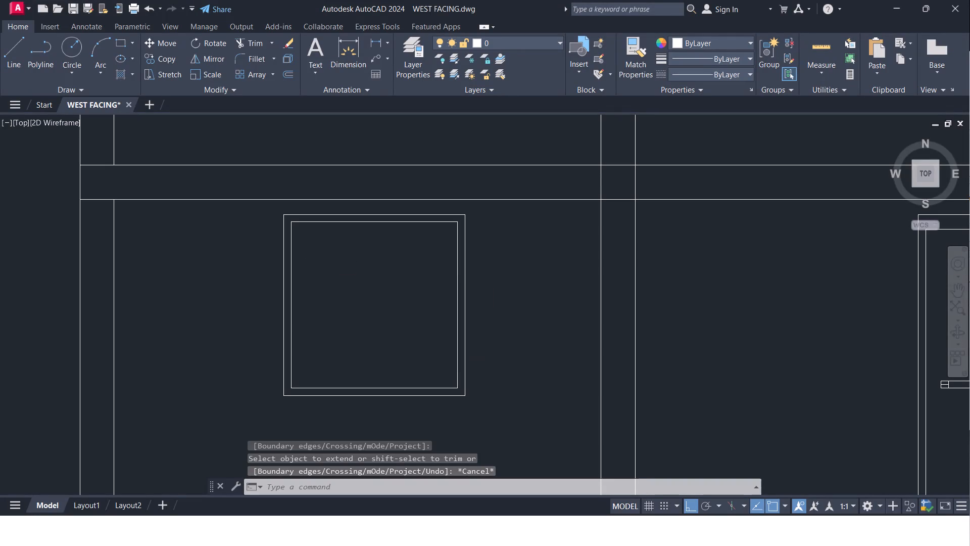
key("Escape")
Measure the inner width of the square window frame with a temporary linear dimension.
left_click(378, 41)
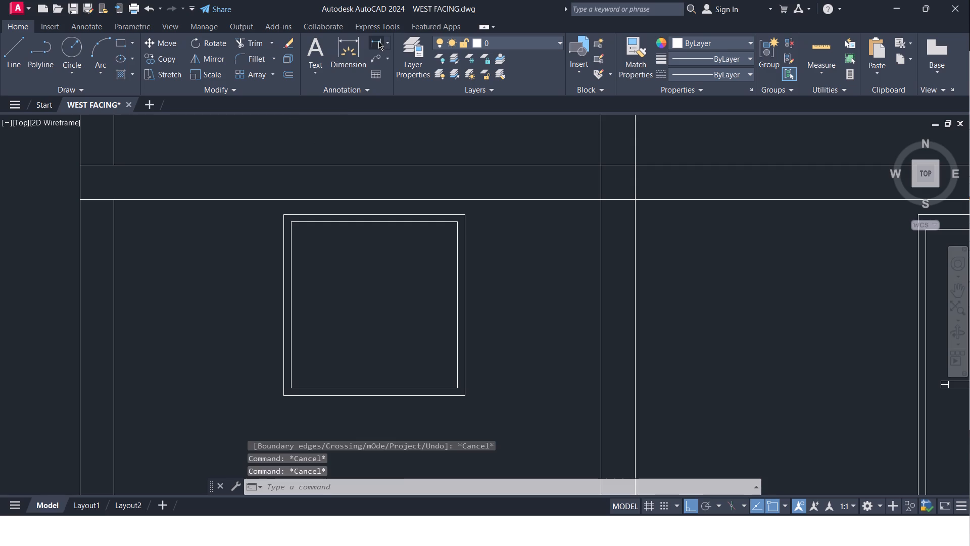
left_click(292, 223)
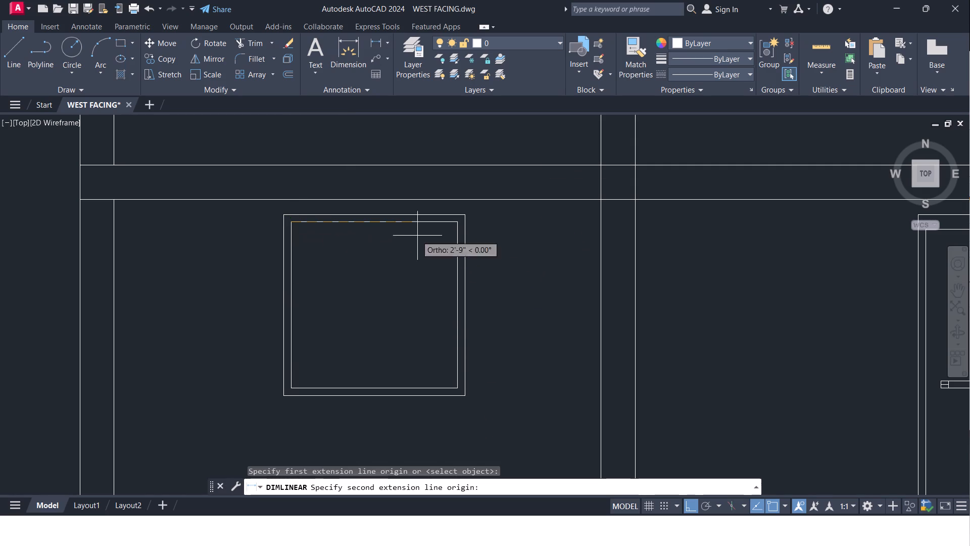
left_click(457, 223)
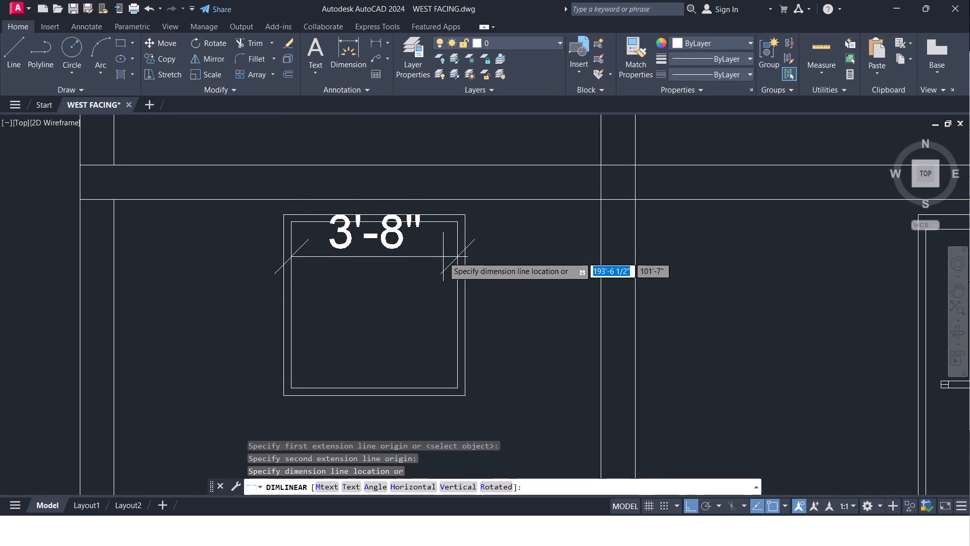
key("Escape")
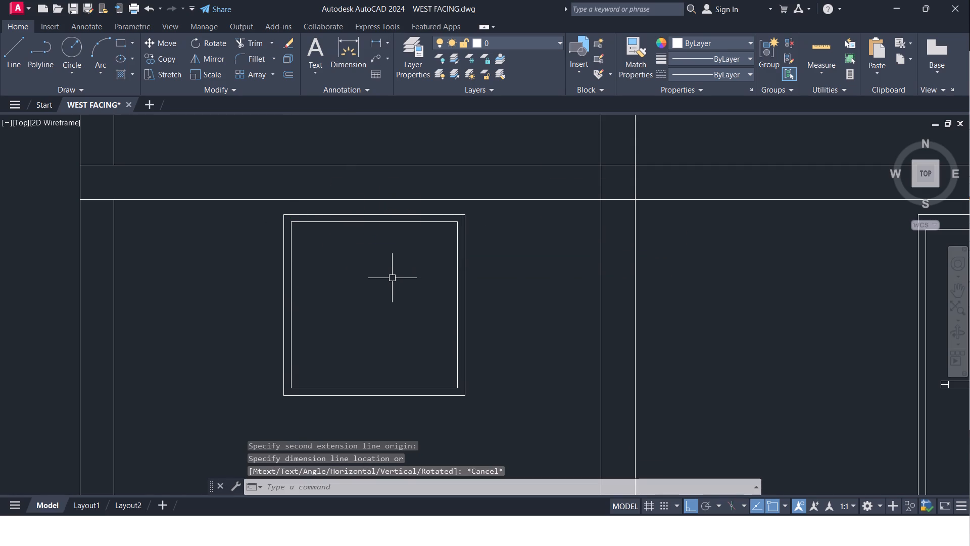
Switch to Calculator, divide 3.8 by 2, and close it.
type("3.8/2")
key("Return")
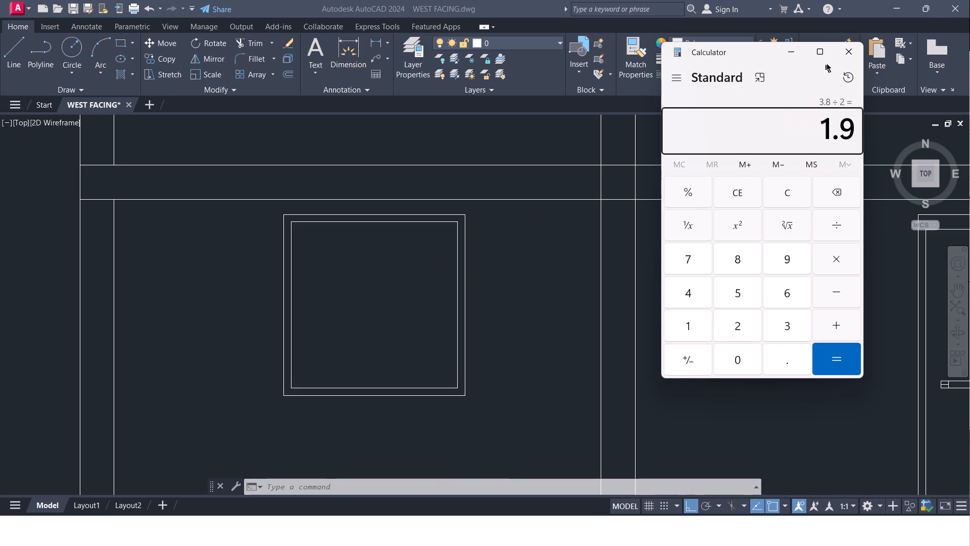
left_click(843, 58)
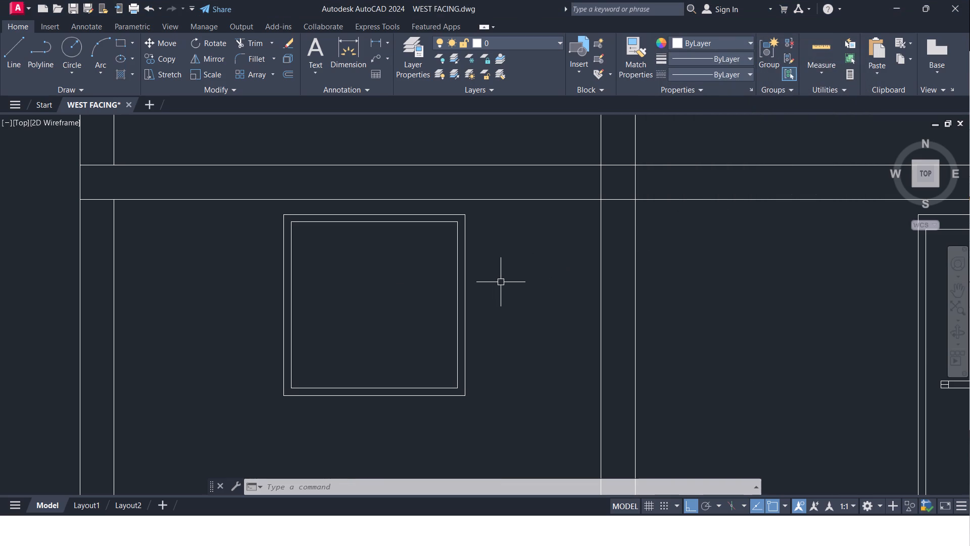
Offset the square window's inner left edge and inner top edge inward by 1'9" to form crossing dividers.
key("o")
key("Return")
type("1'9\"")
key("Return")
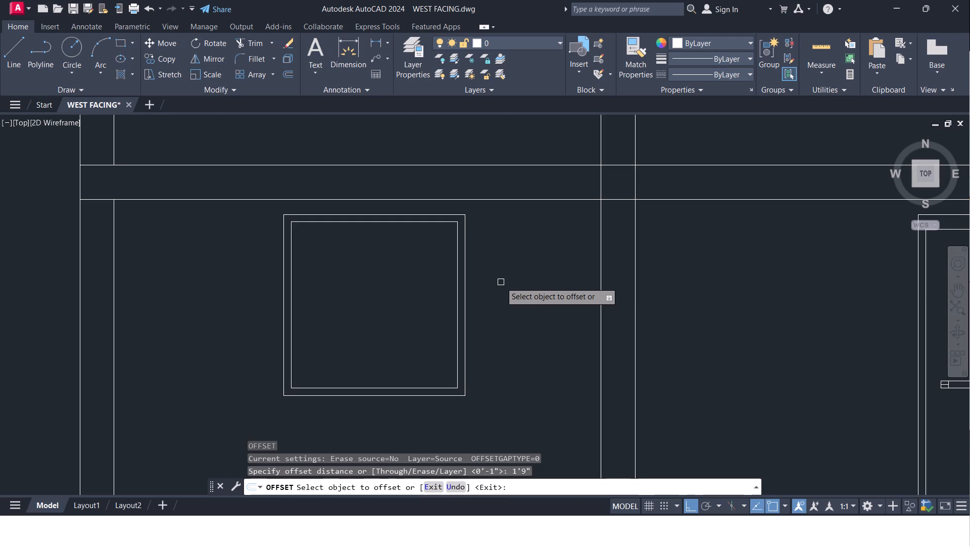
left_click(294, 285)
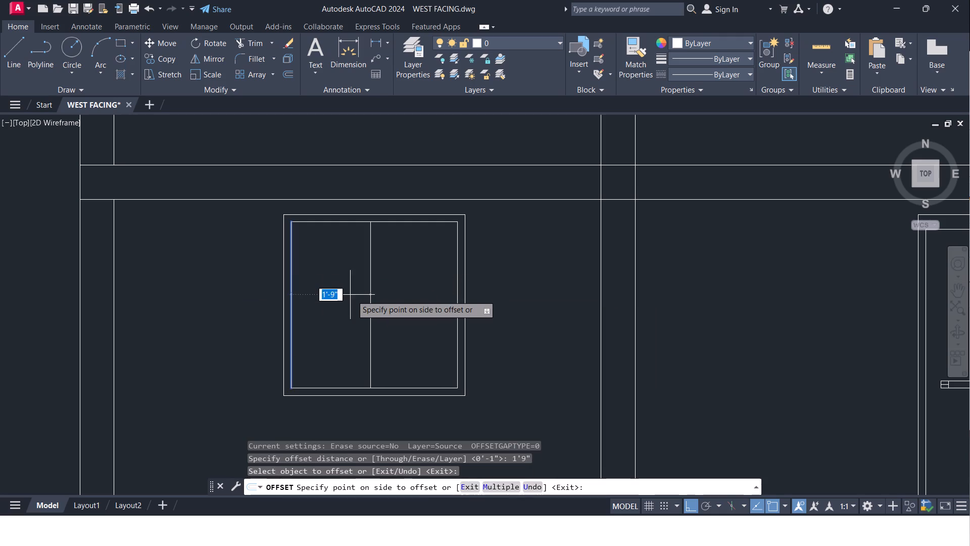
left_click(359, 296)
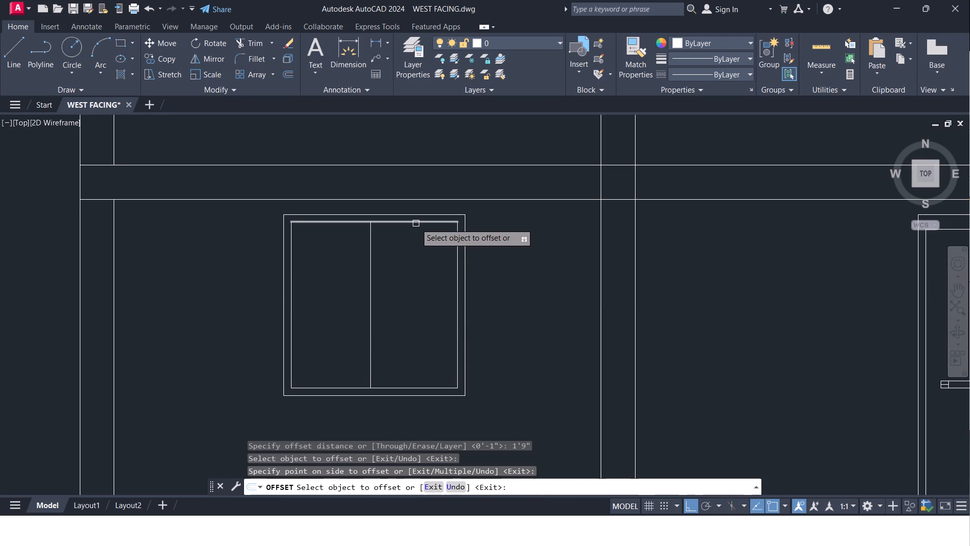
left_click(416, 223)
left_click(405, 289)
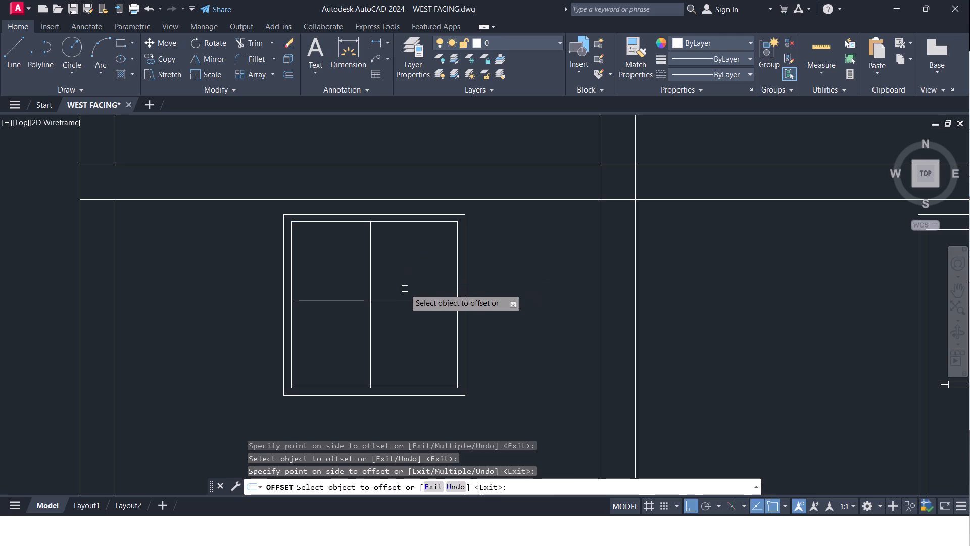
middle_click_drag(356, 296, 373, 299)
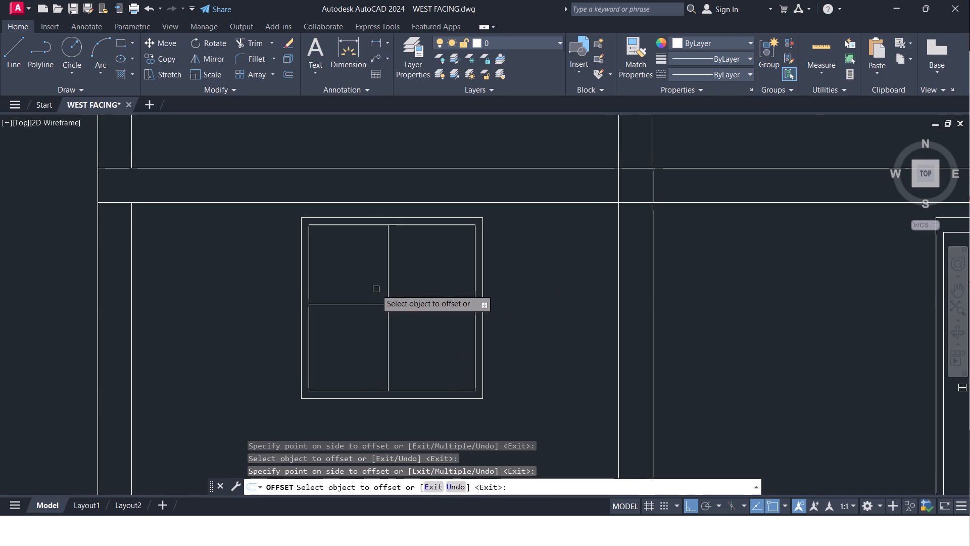
scroll(376, 289, "up", 1)
key("Escape")
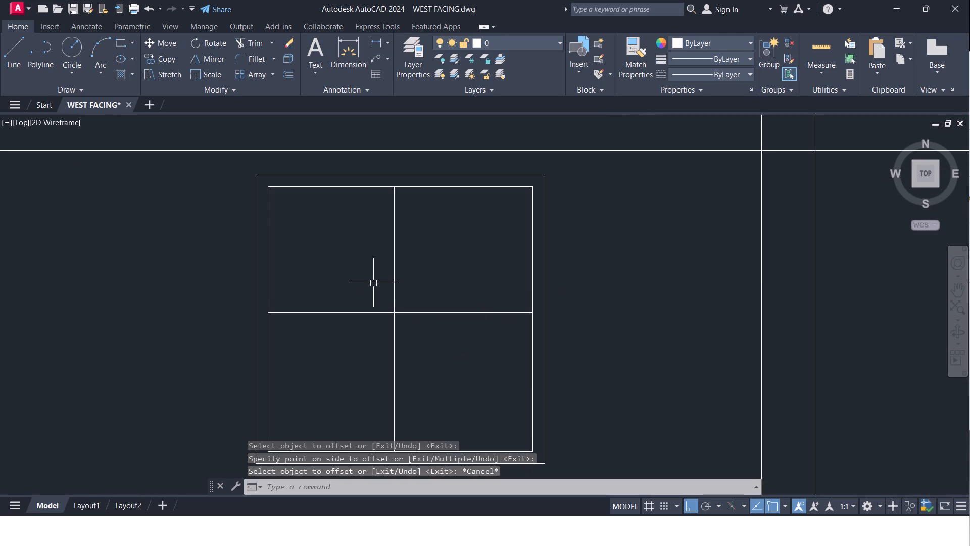
Offset the square window's vertical and horizontal divider lines by 1" to both sides.
key("o")
key("Return")
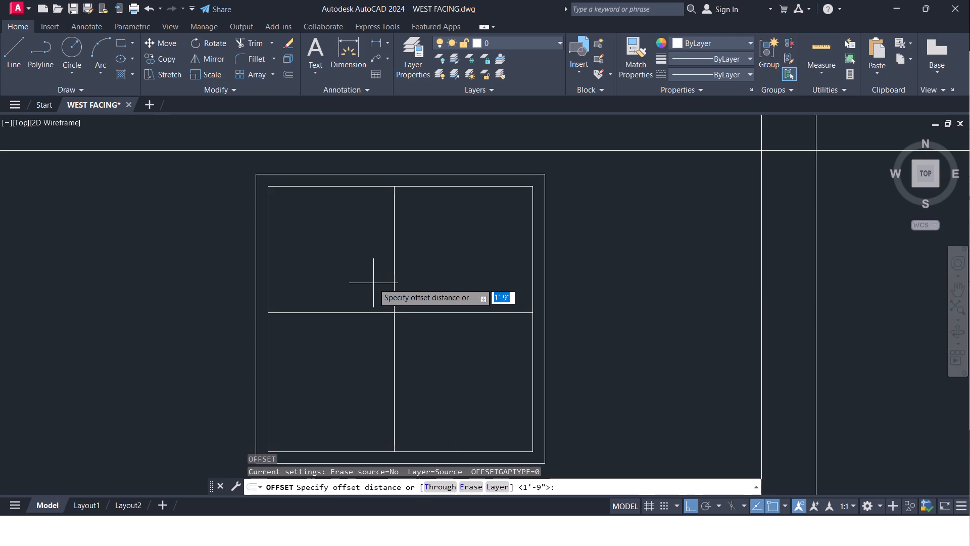
key("1")
key("shift+quotedbl")
key("Return")
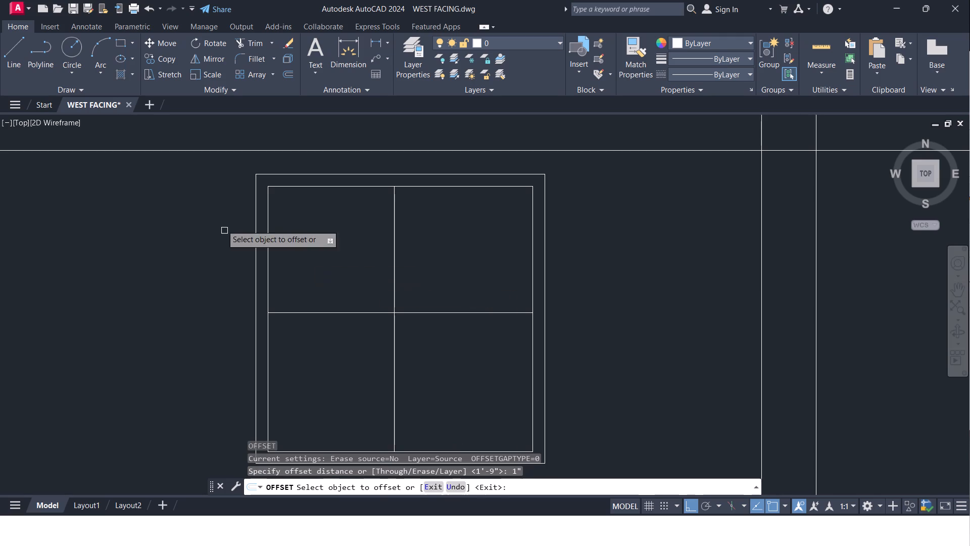
left_click(396, 286)
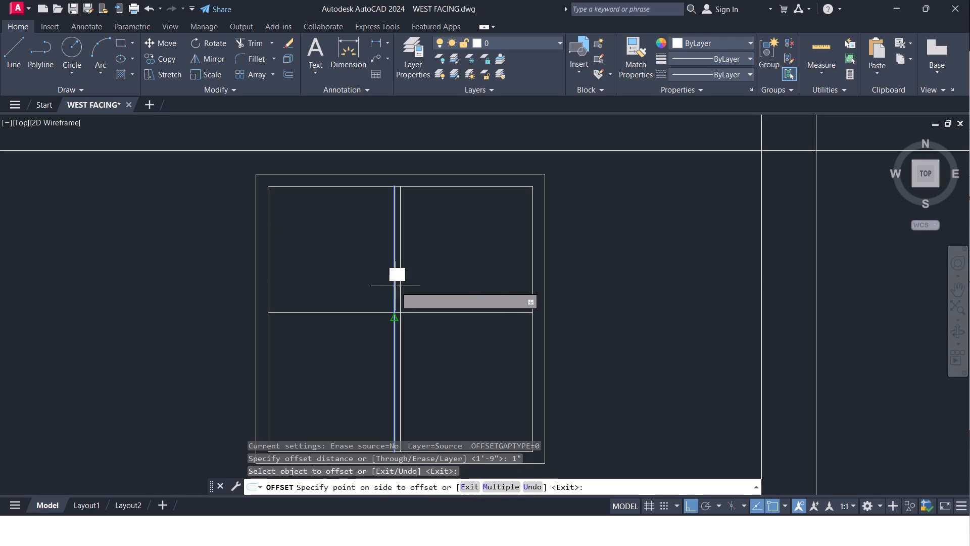
left_click(428, 288)
left_click(392, 295)
left_click(340, 295)
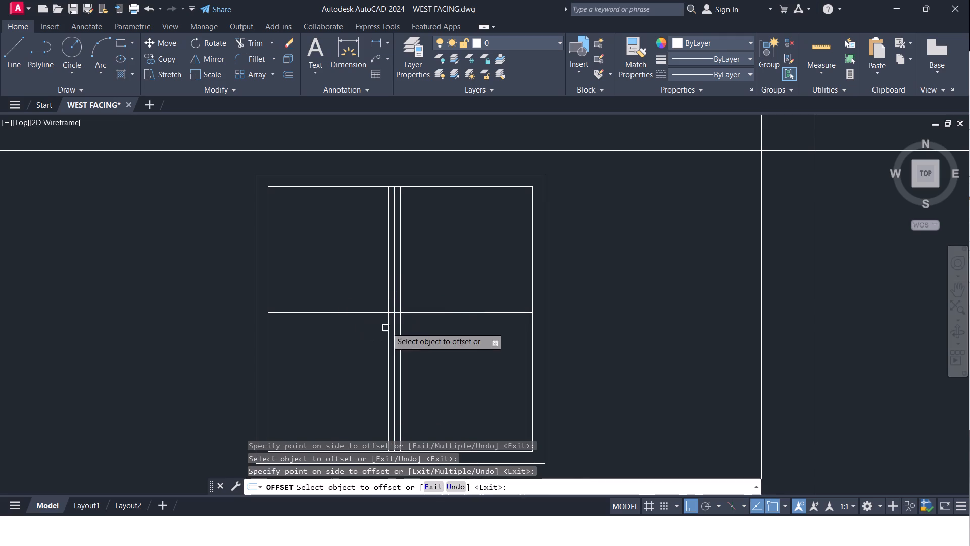
left_click(427, 314)
left_click(432, 271)
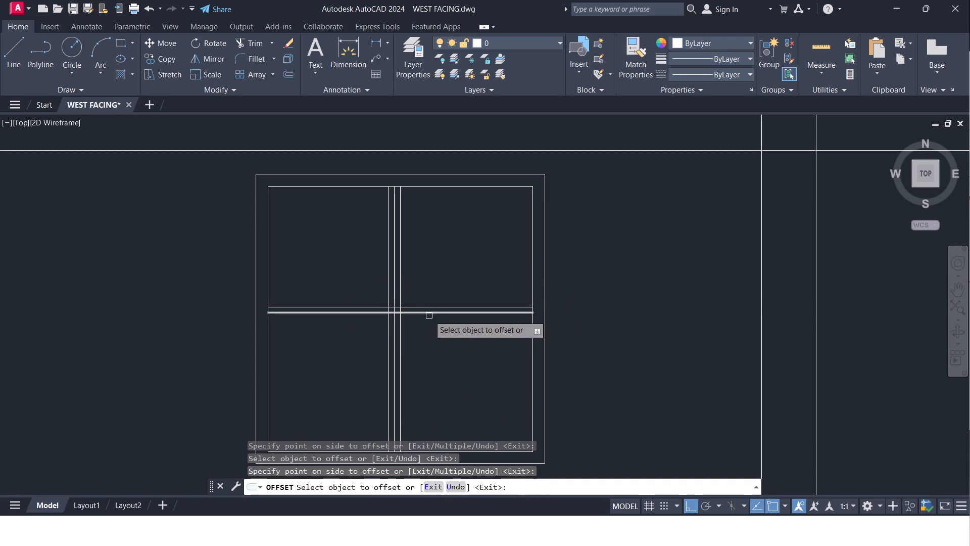
left_click(429, 314)
left_click(424, 349)
scroll(326, 336, "up", 1)
key("Escape")
Trim the original vertical and horizontal centre lines outside the crossing, leaving a short cross where the divider bands meet.
type("TR")
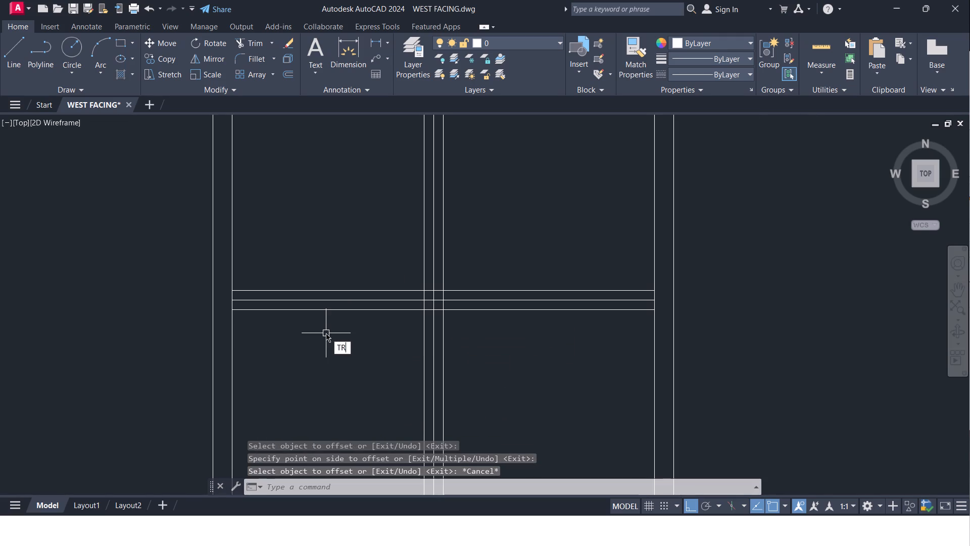
double_click(342, 357)
middle_click_drag(345, 356, 344, 357)
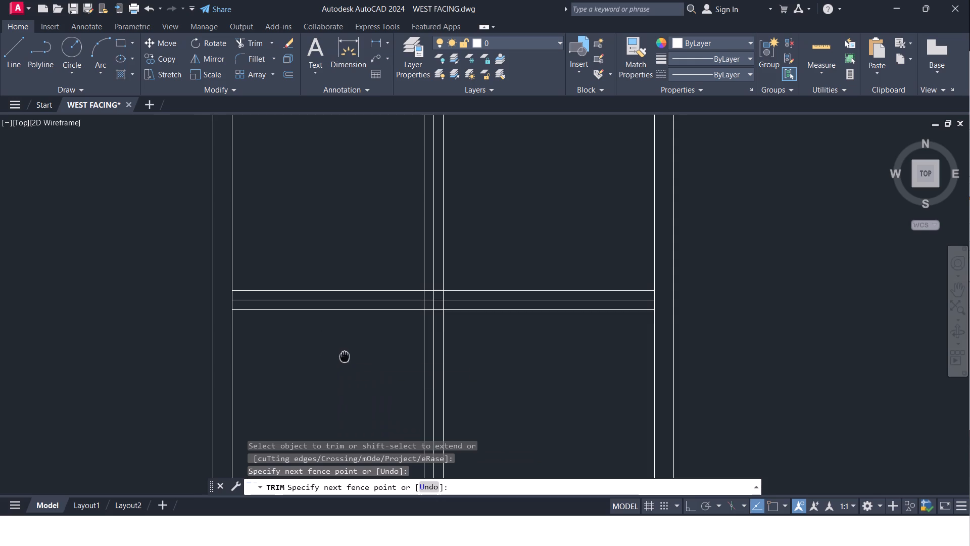
middle_click_drag(344, 357, 328, 388)
middle_click_drag(329, 383, 302, 372)
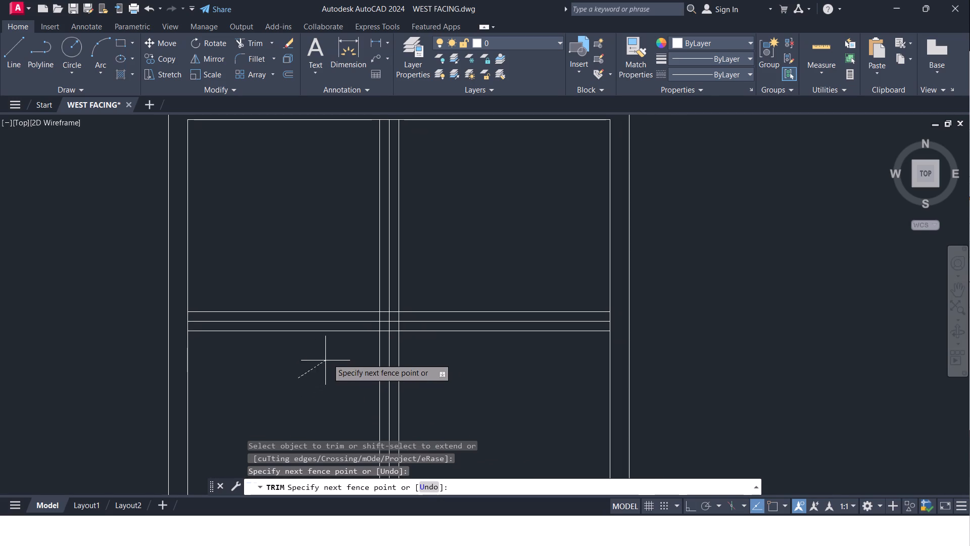
scroll(328, 357, "up", 2)
left_click(331, 355)
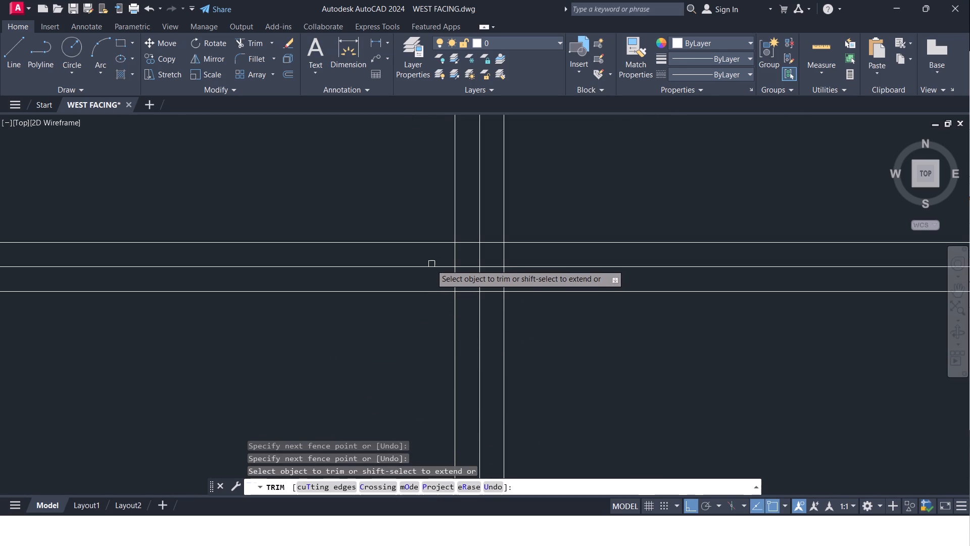
left_click(430, 267)
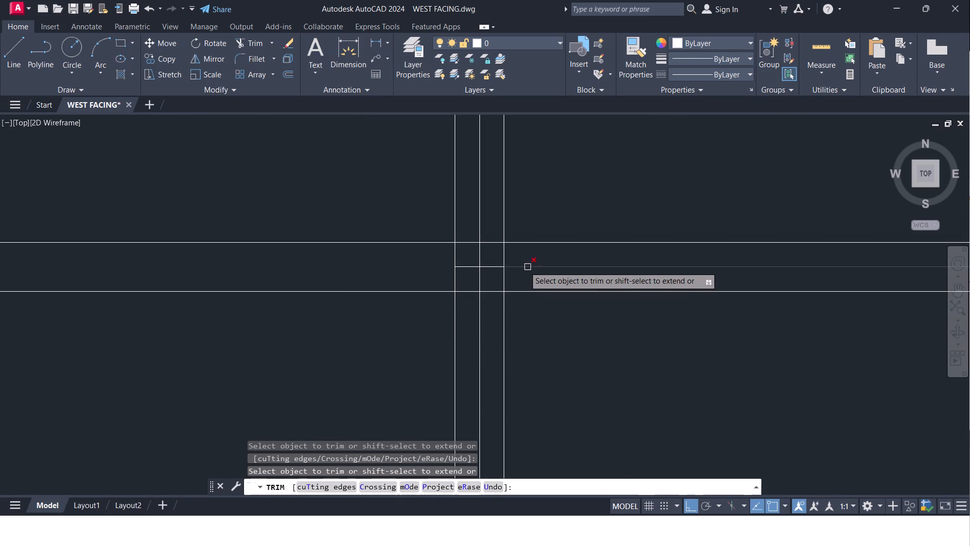
left_click(479, 324)
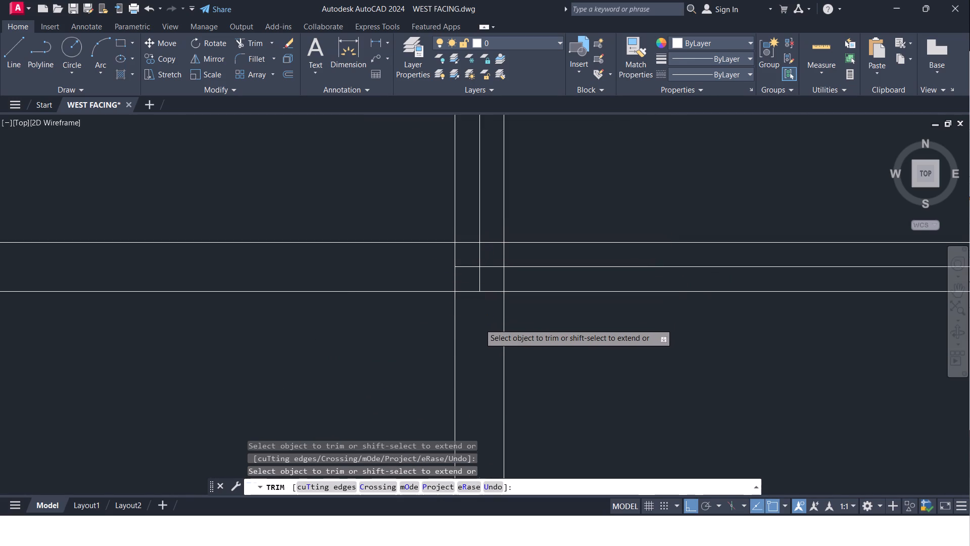
left_click(475, 221)
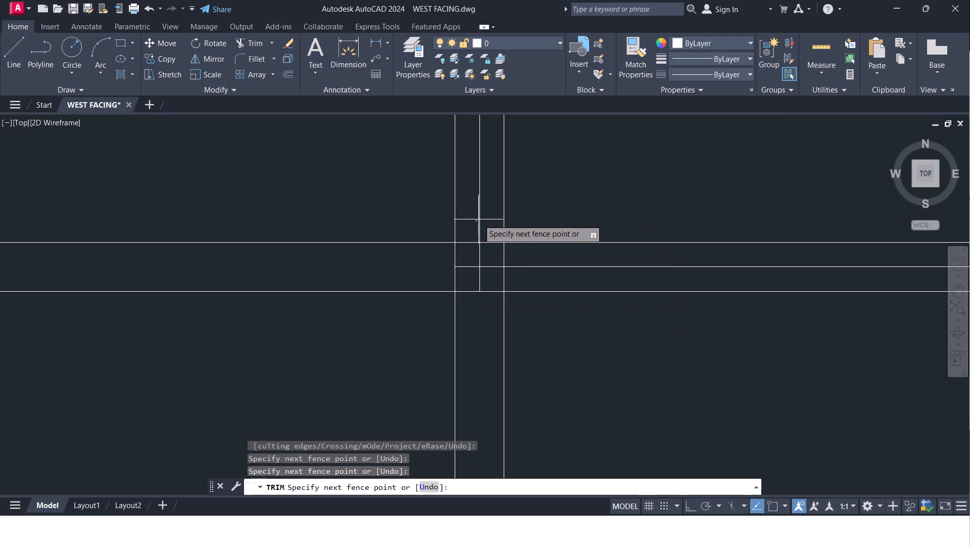
left_click(483, 202)
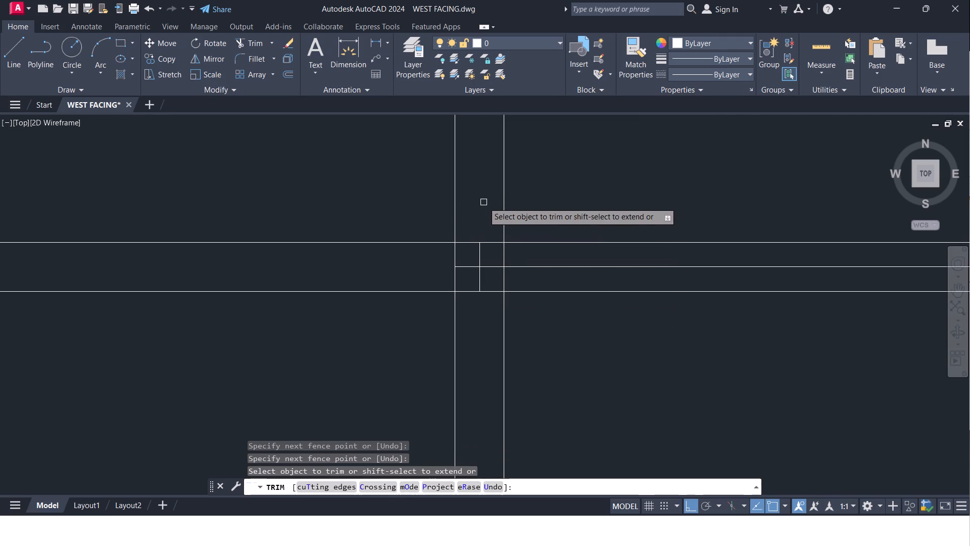
scroll(483, 202, "down", 3)
scroll(520, 235, "up", 3)
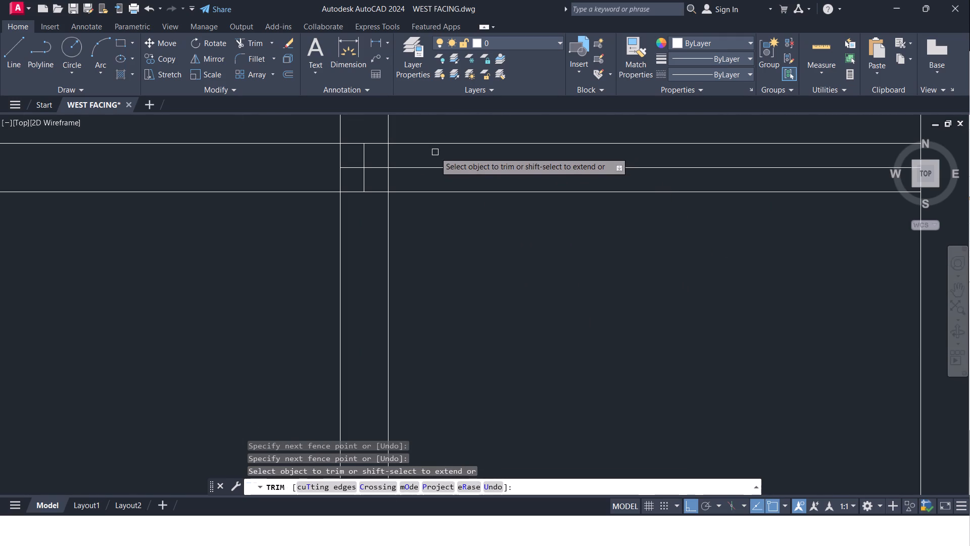
left_click_drag(435, 153, 468, 180)
Trim the divider bands' edge lines inside their central intersection, keeping the short centre cross.
scroll(468, 180, "down", 2)
scroll(429, 215, "up", 2)
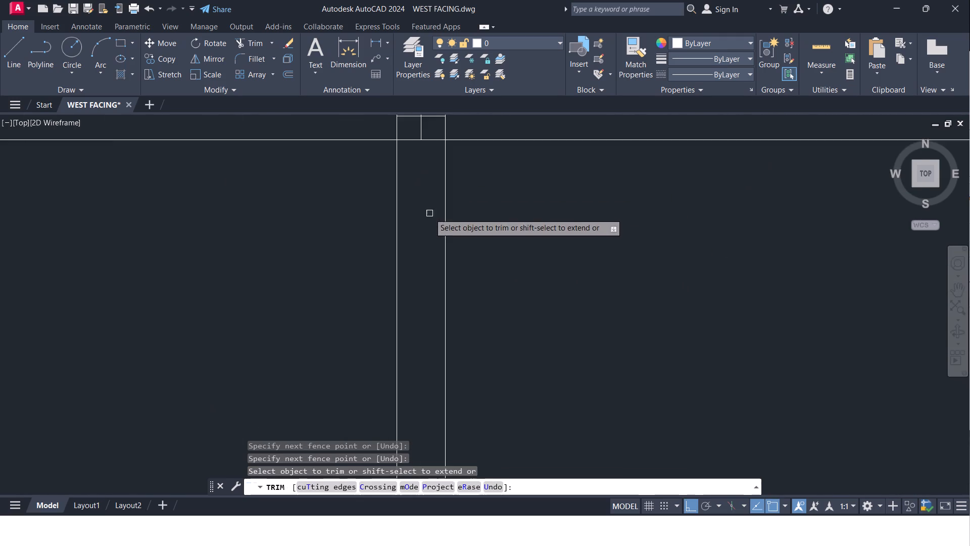
middle_click_drag(429, 213, 433, 409)
left_click(432, 337)
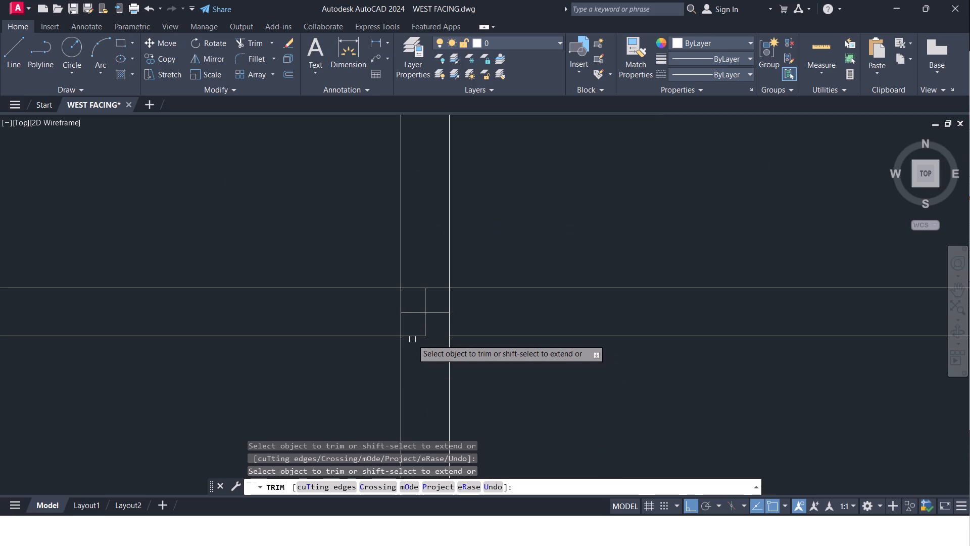
left_click(412, 339)
left_click(414, 288)
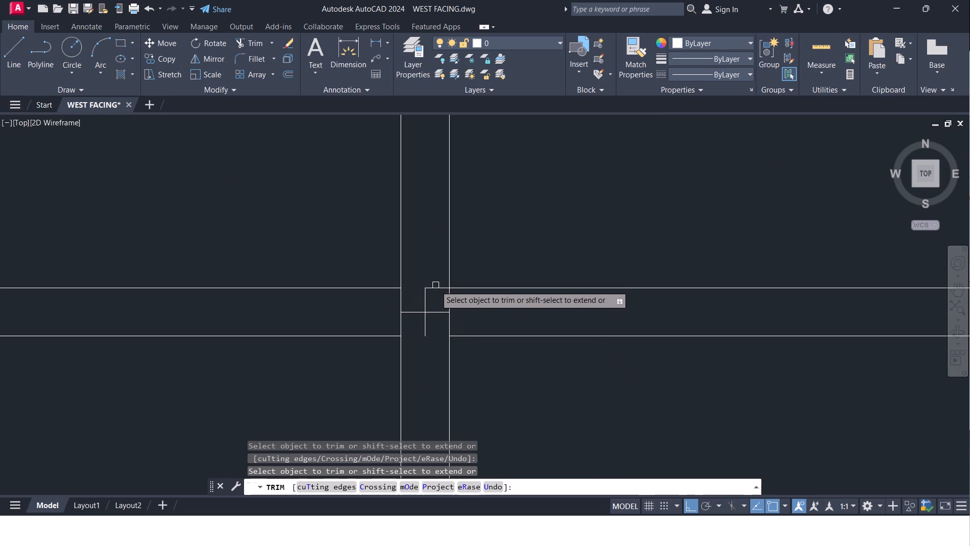
left_click(435, 286)
left_click(399, 301)
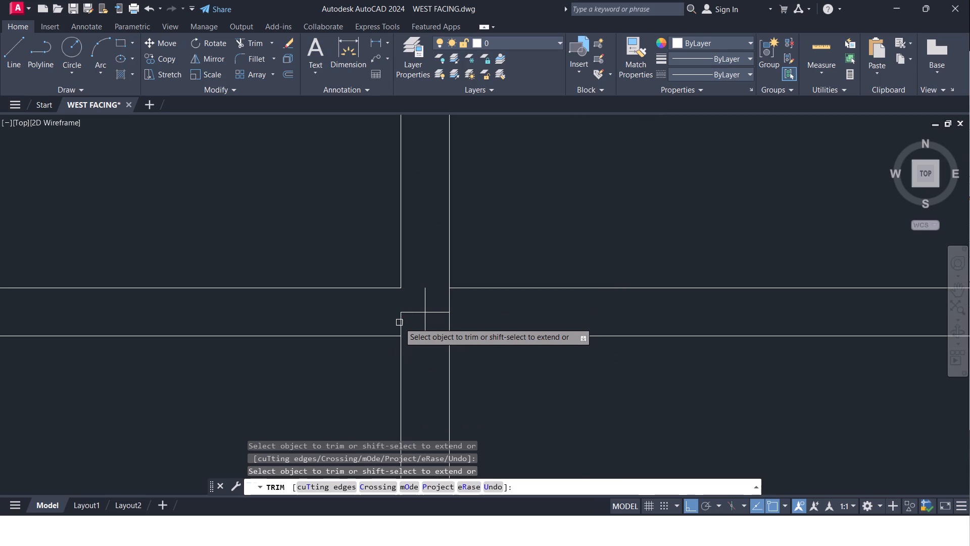
left_click(399, 323)
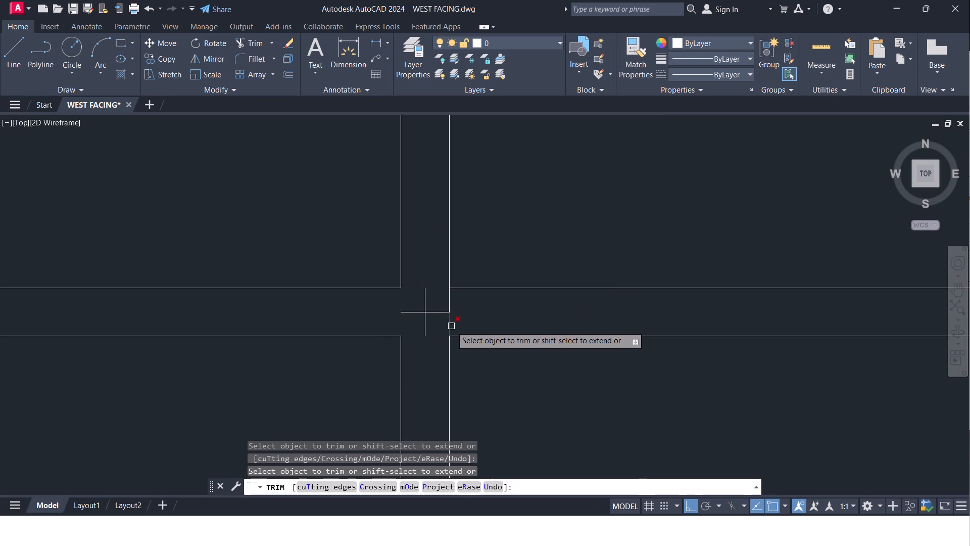
double_click(443, 300)
left_click(451, 300)
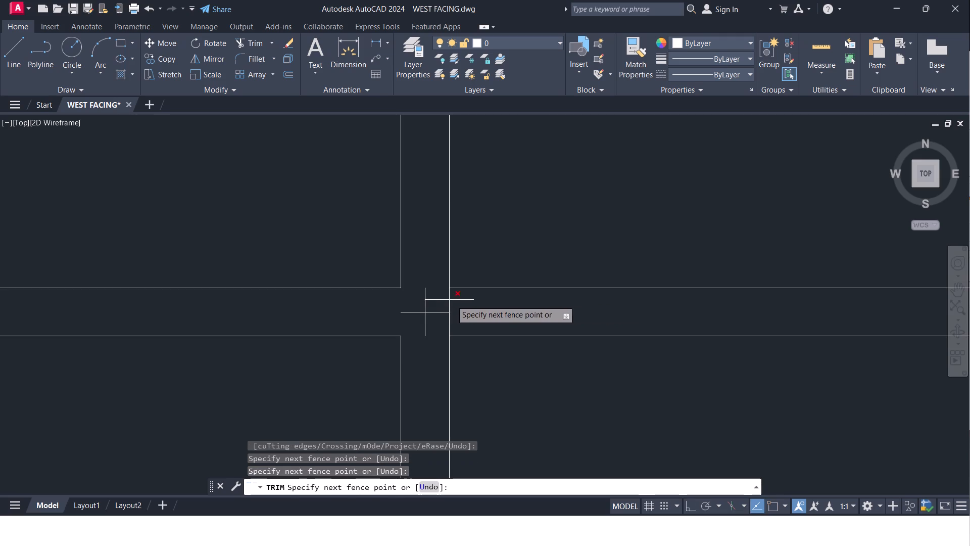
left_click(460, 304)
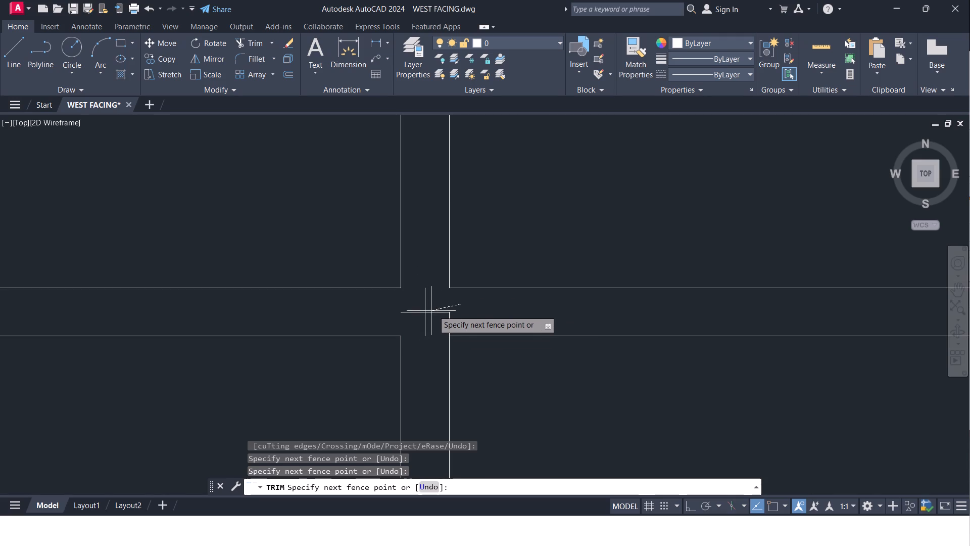
key("Escape")
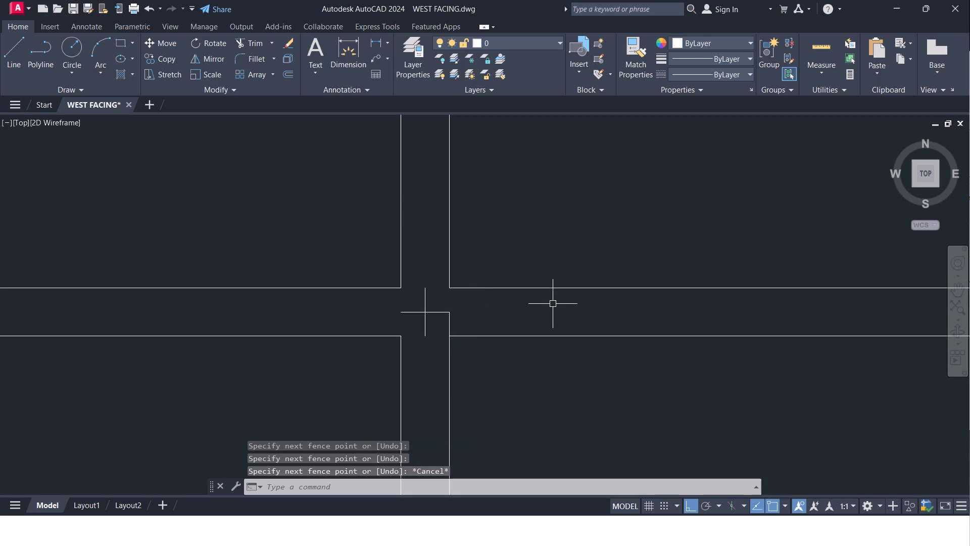
type("TR")
left_click(587, 327)
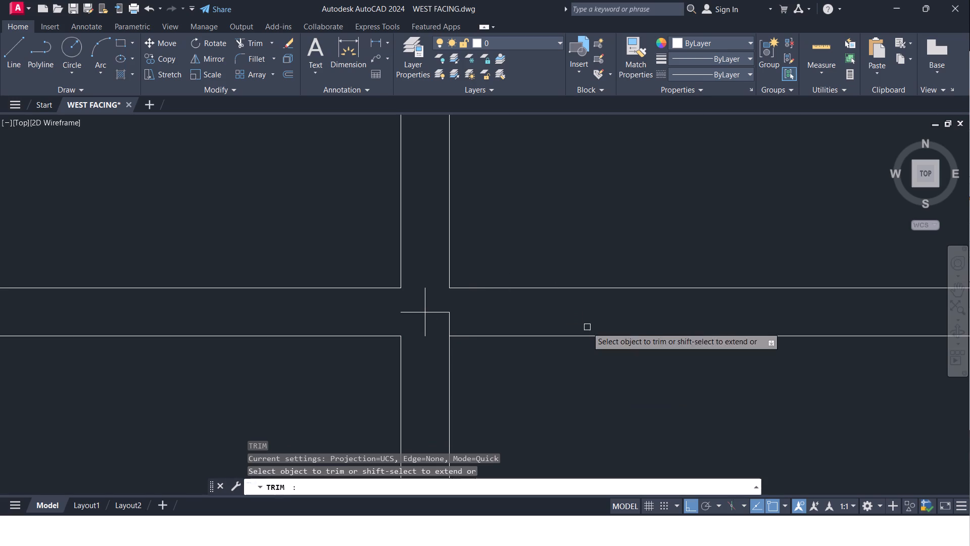
left_click(451, 325)
Trim the inner frame line between the divider band edges at the square window's top, bottom, left and right.
scroll(452, 324, "down", 3)
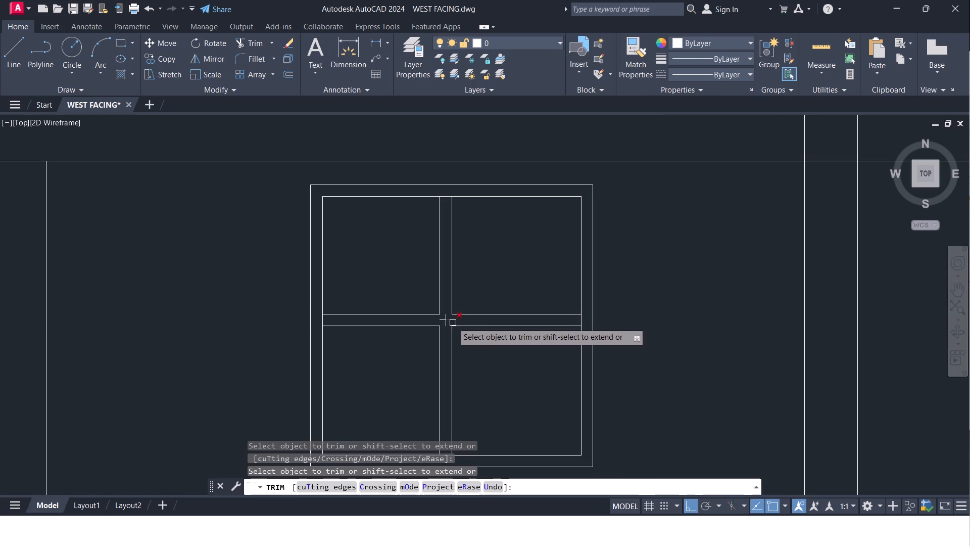
scroll(443, 210, "up", 2)
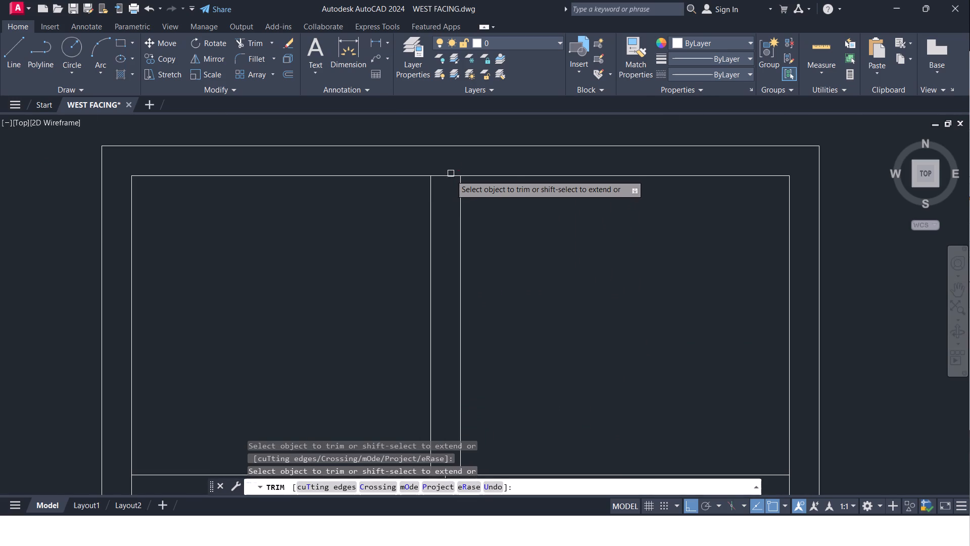
left_click(451, 175)
scroll(451, 175, "down", 5)
scroll(454, 254, "up", 3)
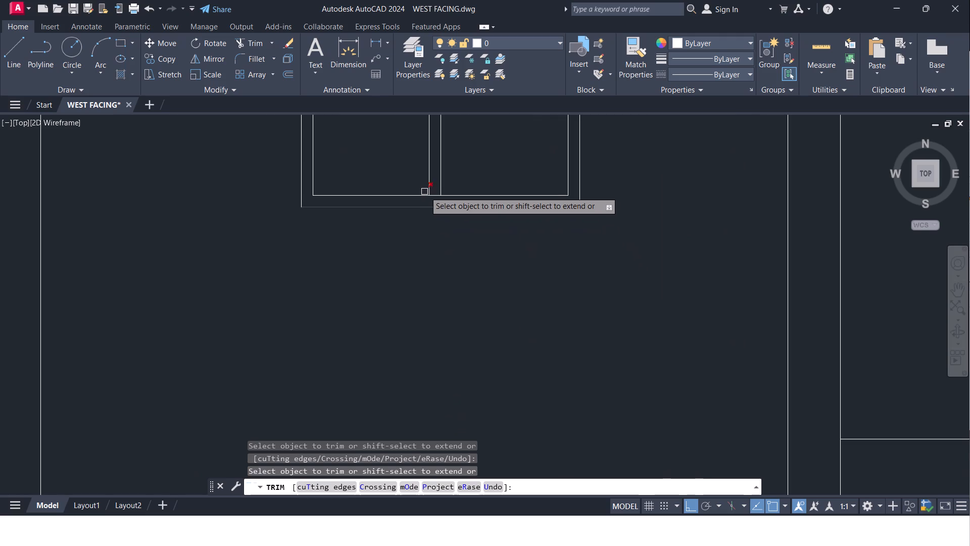
left_click(434, 194)
middle_click_drag(405, 277, 403, 435)
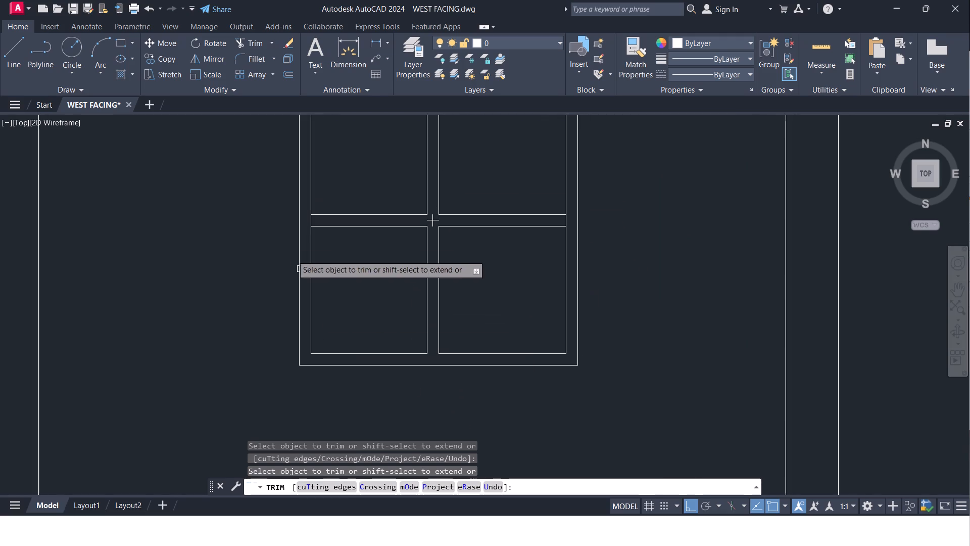
scroll(303, 220, "up", 3)
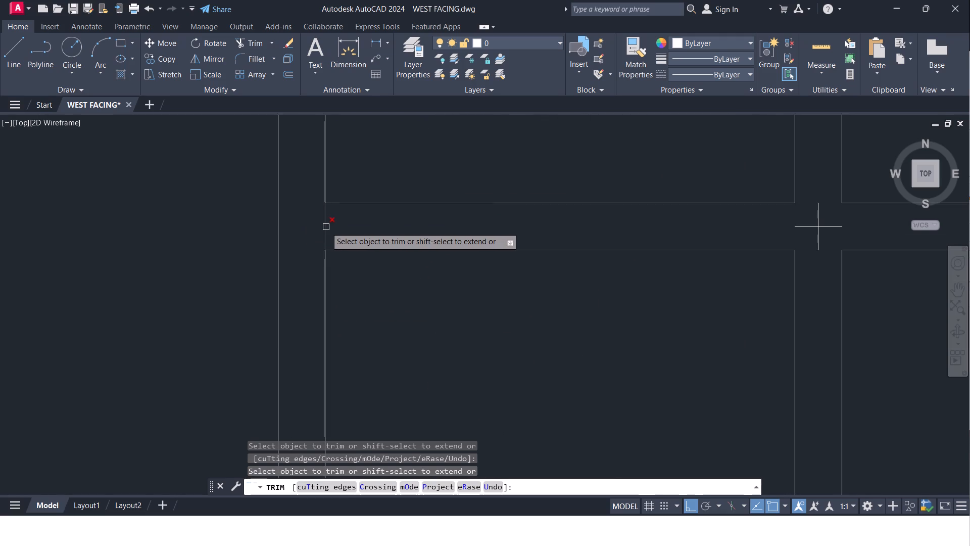
left_click_drag(326, 227, 366, 227)
scroll(387, 229, "down", 4)
scroll(550, 239, "up", 2)
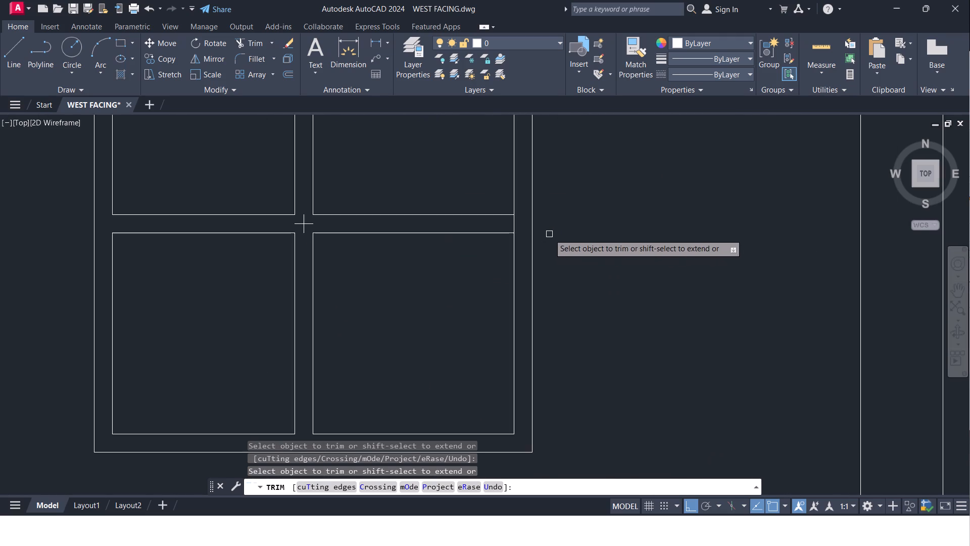
scroll(549, 234, "up", 1)
left_click(466, 216)
left_click_drag(486, 220, 509, 229)
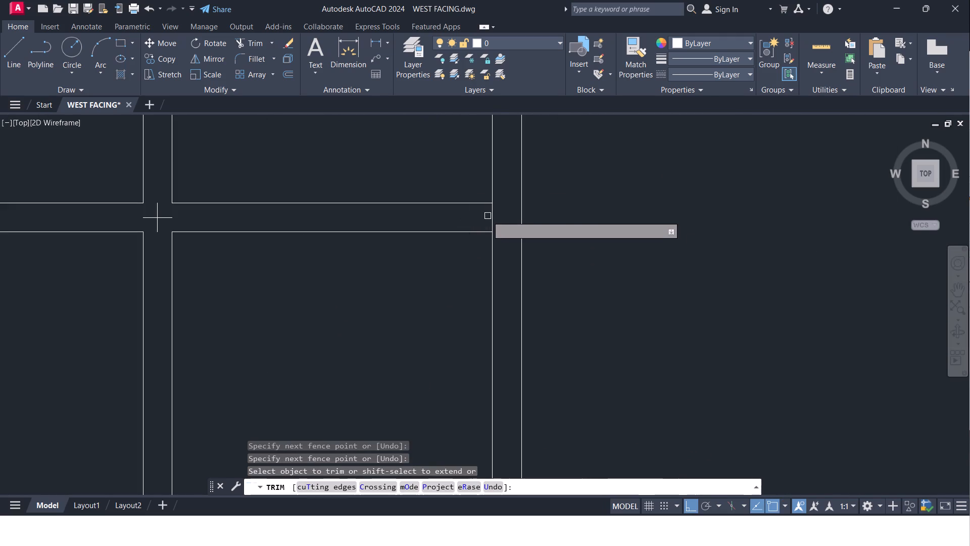
left_click(490, 219)
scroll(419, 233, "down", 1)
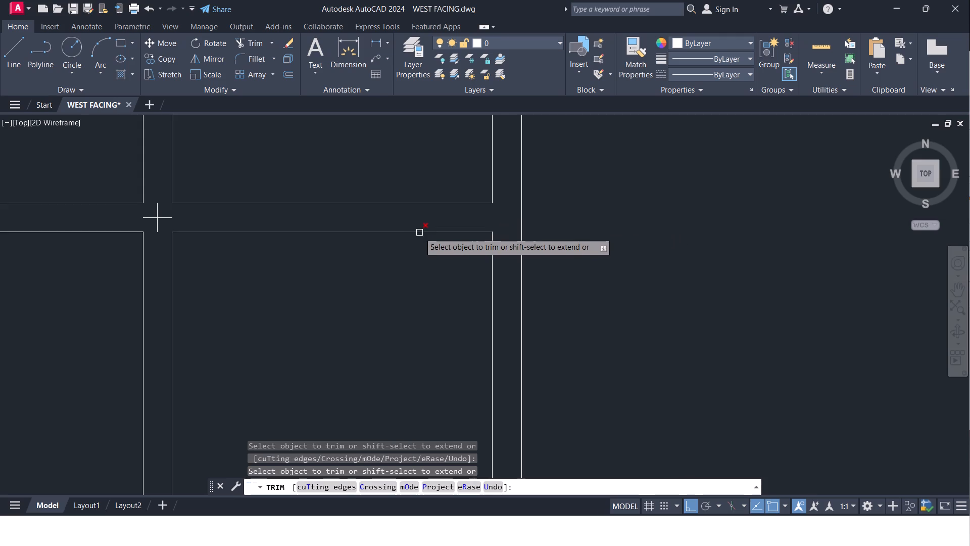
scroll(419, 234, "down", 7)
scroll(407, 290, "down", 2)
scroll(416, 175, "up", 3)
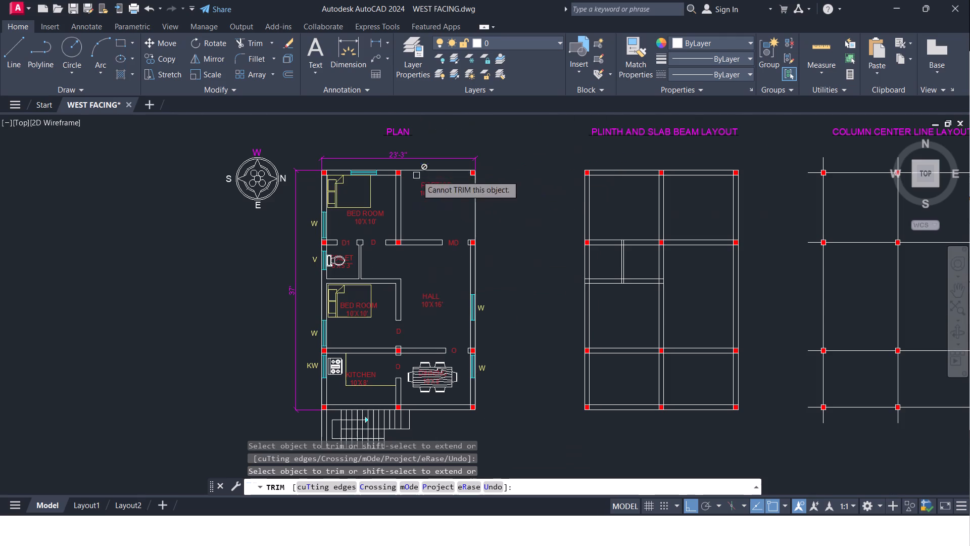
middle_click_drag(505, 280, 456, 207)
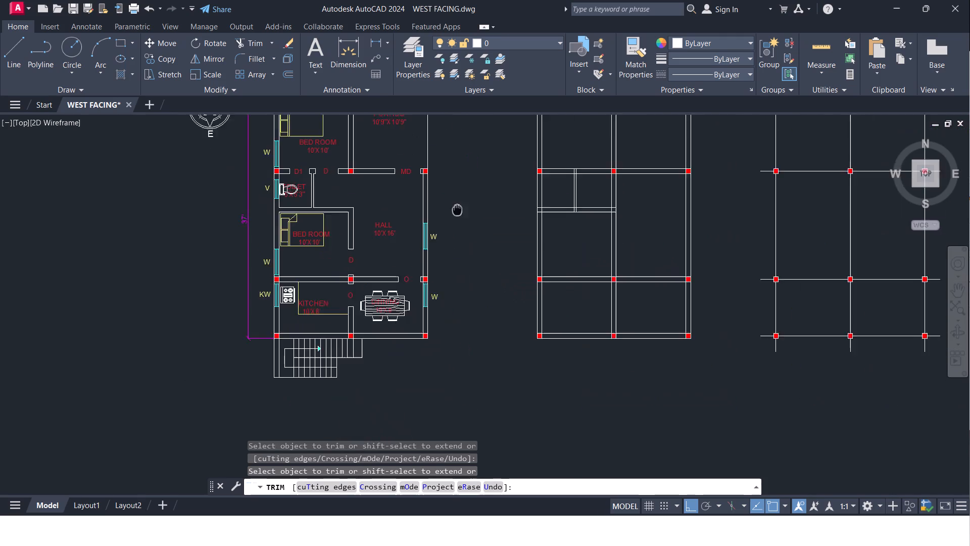
Review the floor plan, the plinth and slab beam layout and the column center line layout.
middle_click_drag(456, 207, 448, 263)
scroll(450, 246, "down", 1)
scroll(438, 235, "up", 1)
middle_click_drag(447, 225, 331, 206)
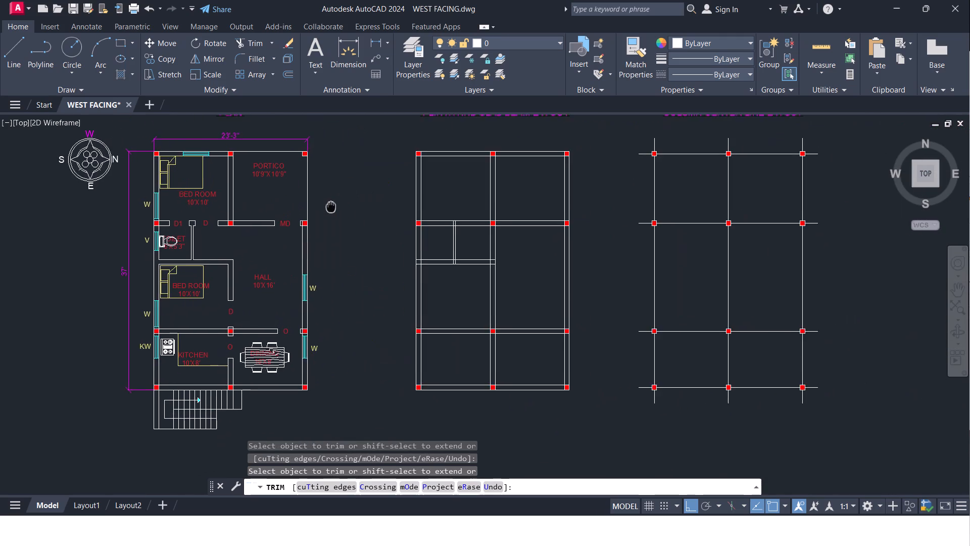
middle_click_drag(331, 206, 319, 216)
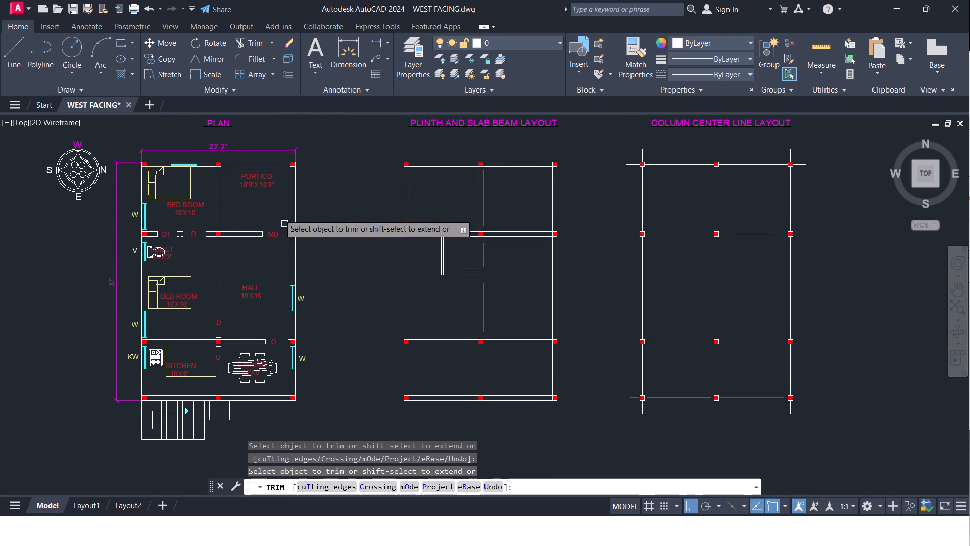
scroll(323, 214, "down", 1)
middle_click_drag(324, 214, 221, 228)
scroll(291, 172, "up", 2)
middle_click_drag(409, 203, 335, 132)
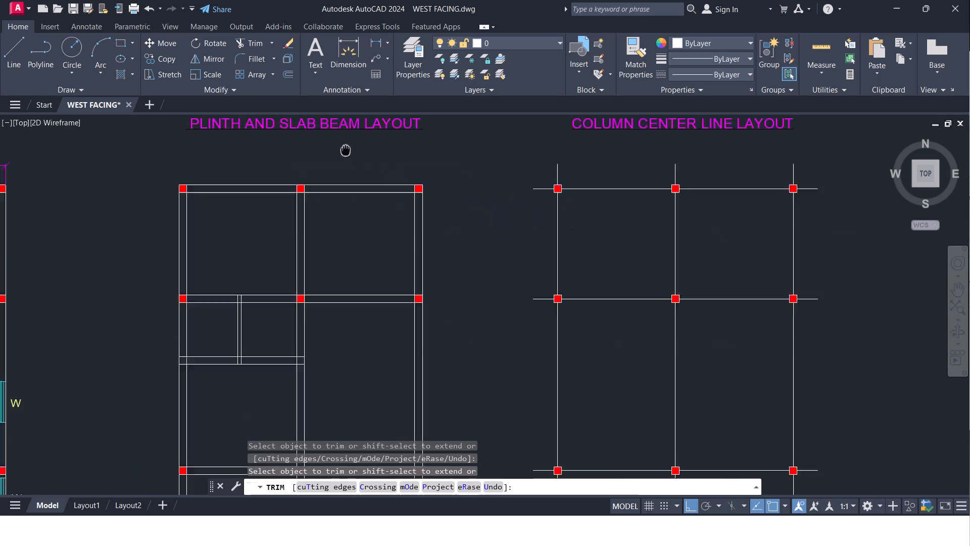
middle_click_drag(335, 132, 393, 116)
scroll(391, 127, "down", 1)
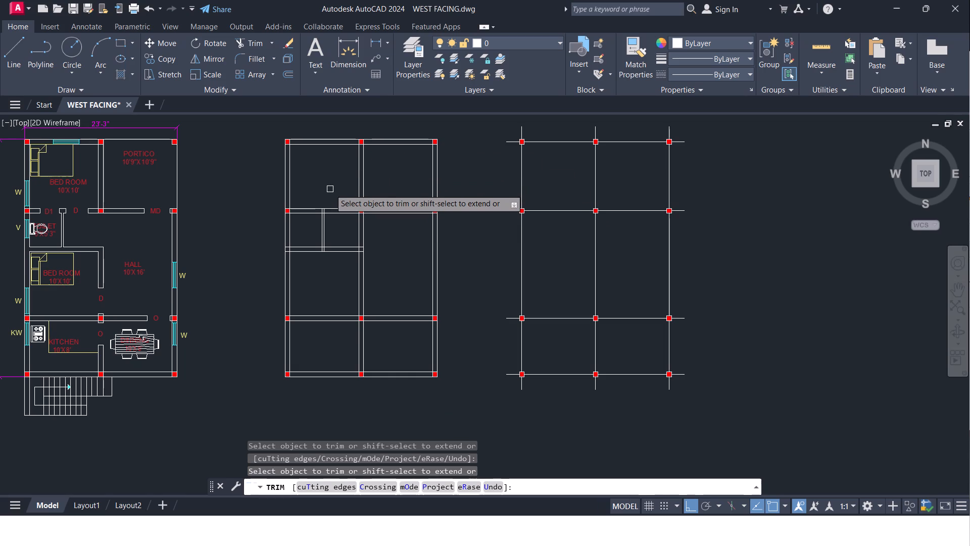
middle_click_drag(550, 268, 489, 270)
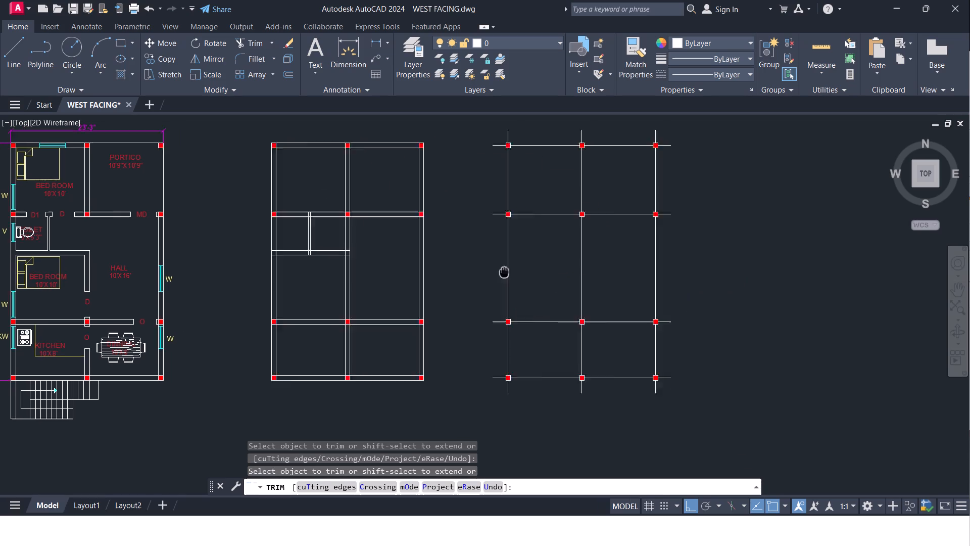
middle_click_drag(489, 270, 466, 271)
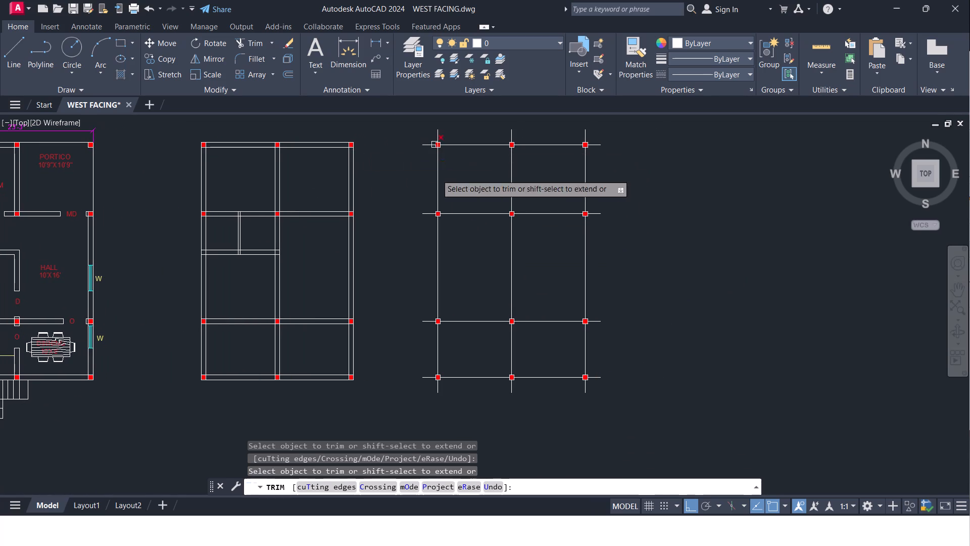
scroll(447, 135, "up", 4)
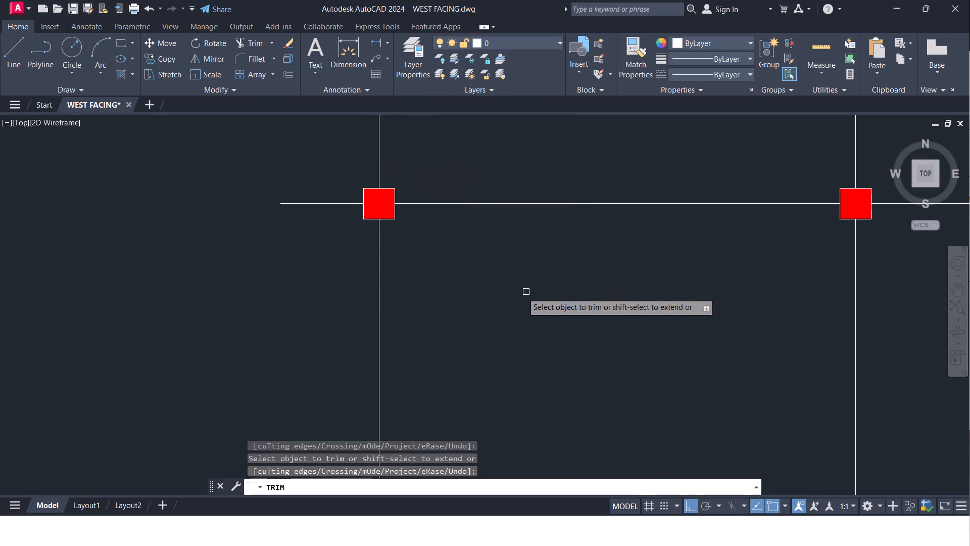
scroll(507, 311, "down", 6)
Compare the elevation with the plan above it, checking its columns, window and door against the plan's west side.
middle_click_drag(514, 319, 527, 102)
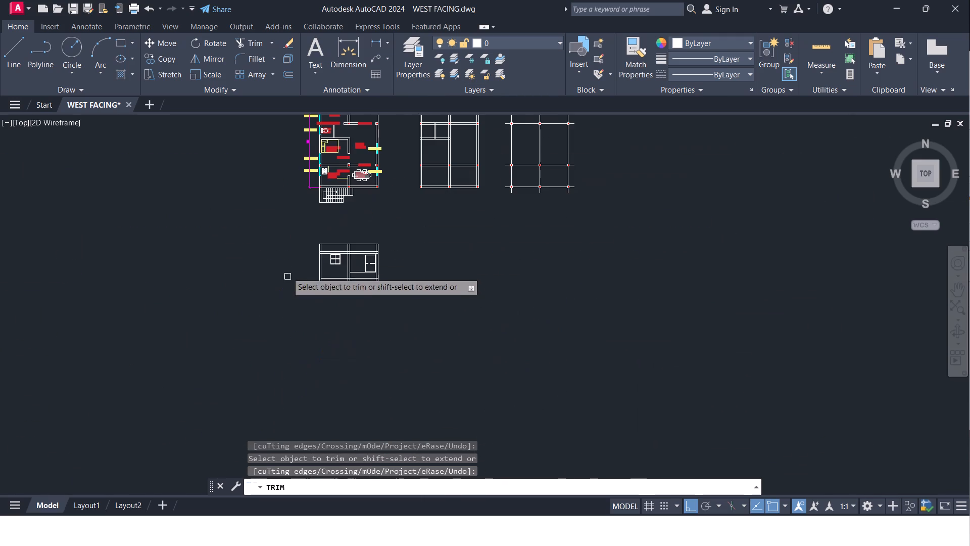
middle_click_drag(315, 219, 322, 326)
scroll(354, 212, "up", 2)
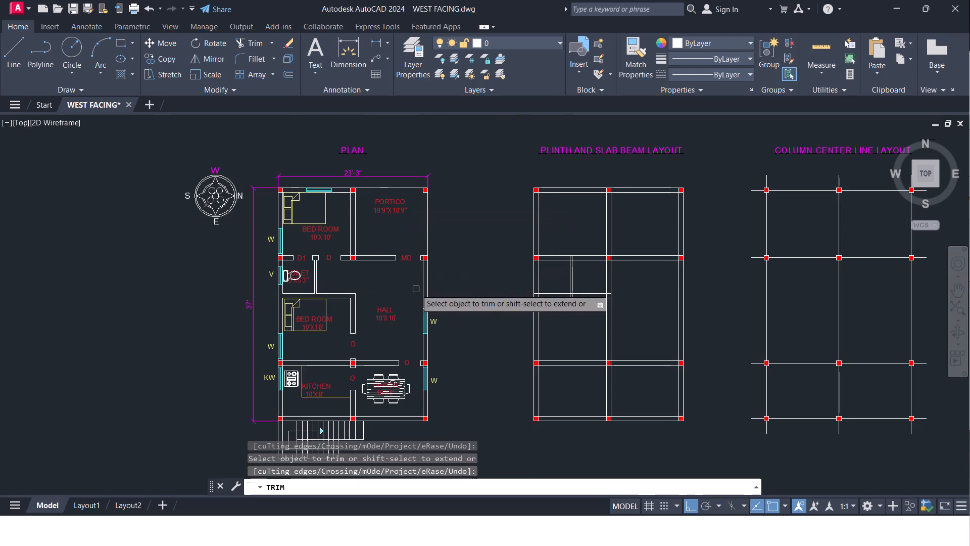
scroll(384, 279, "down", 1)
middle_click_drag(382, 306, 377, 276)
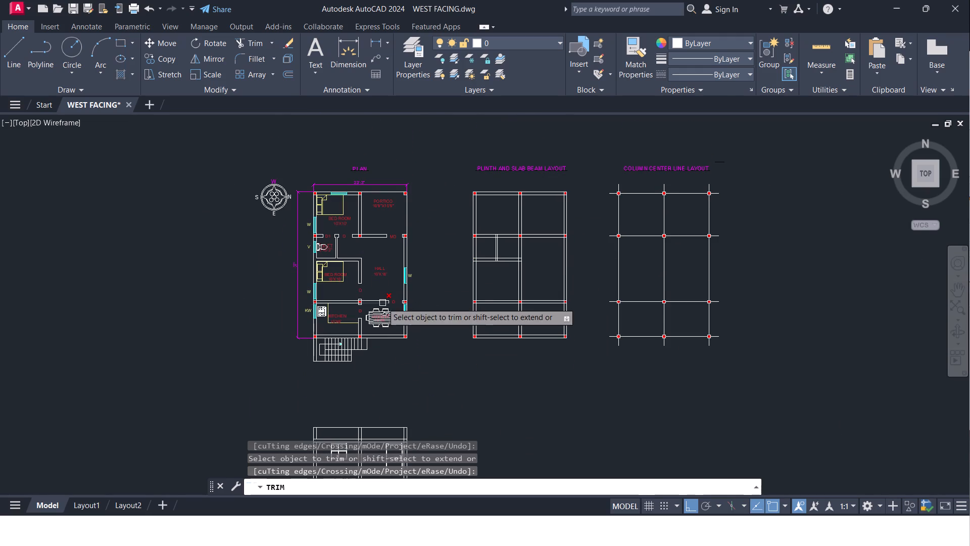
middle_click_drag(422, 356, 399, 230)
scroll(302, 286, "up", 2)
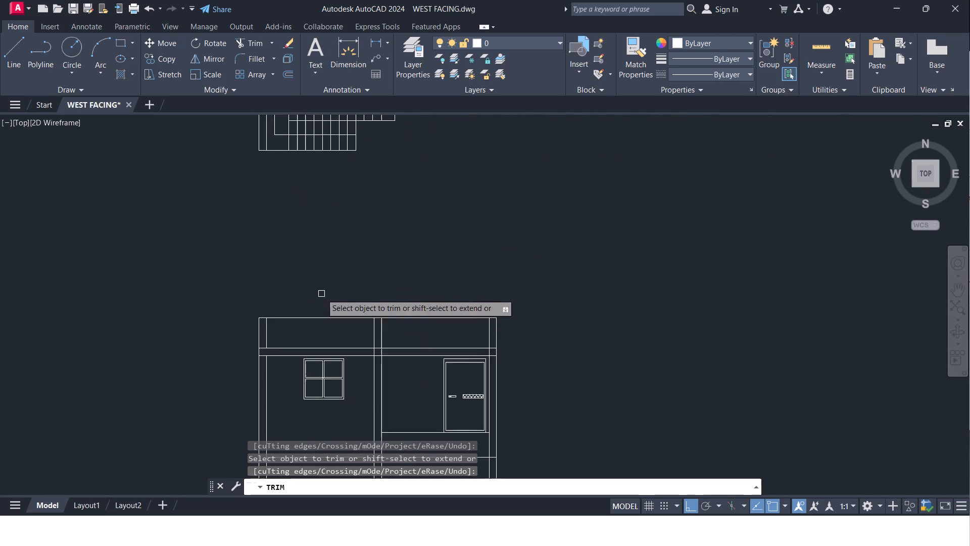
middle_click_drag(322, 293, 340, 229)
middle_click_drag(433, 327, 411, 454)
middle_click_drag(404, 394, 418, 545)
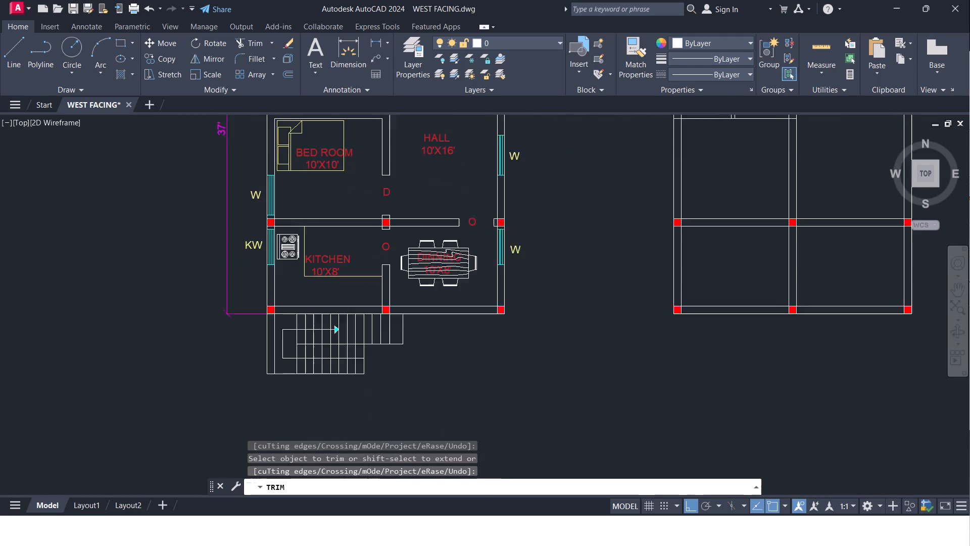
middle_click_drag(418, 545, 419, 545)
scroll(419, 390, "down", 3)
scroll(403, 277, "up", 3)
middle_click_drag(449, 360, 410, 298)
scroll(412, 263, "down", 2)
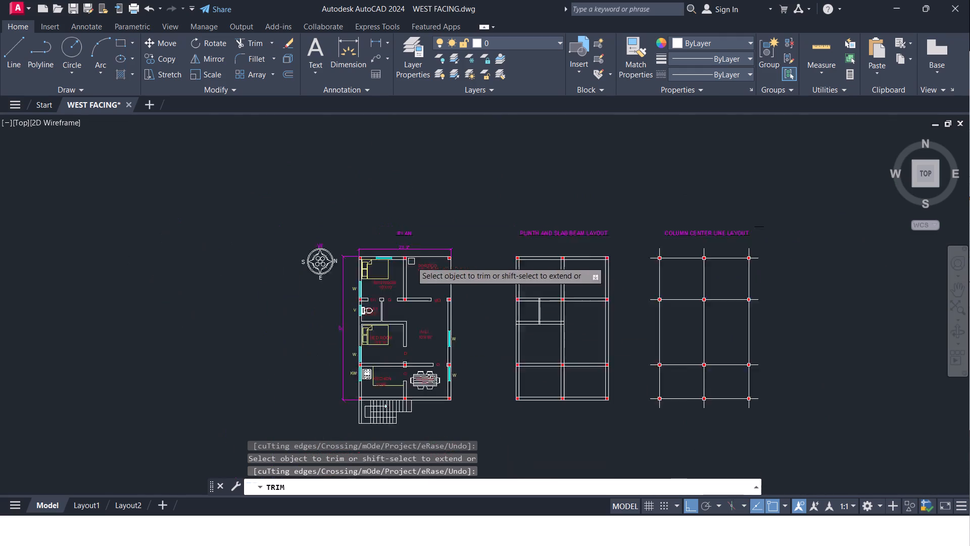
scroll(411, 261, "down", 2)
scroll(434, 368, "up", 4)
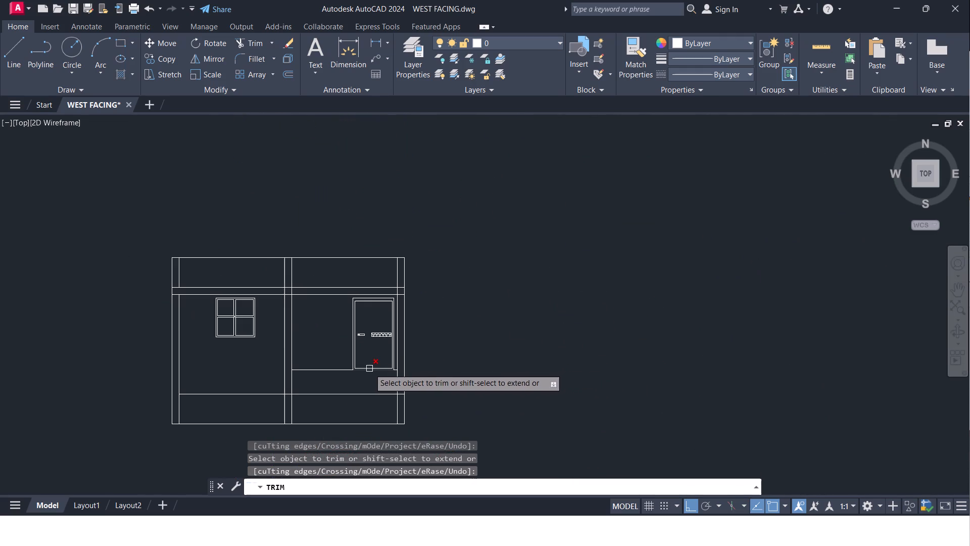
middle_click_drag(374, 224, 530, 545)
scroll(504, 350, "down", 3)
scroll(515, 318, "up", 1)
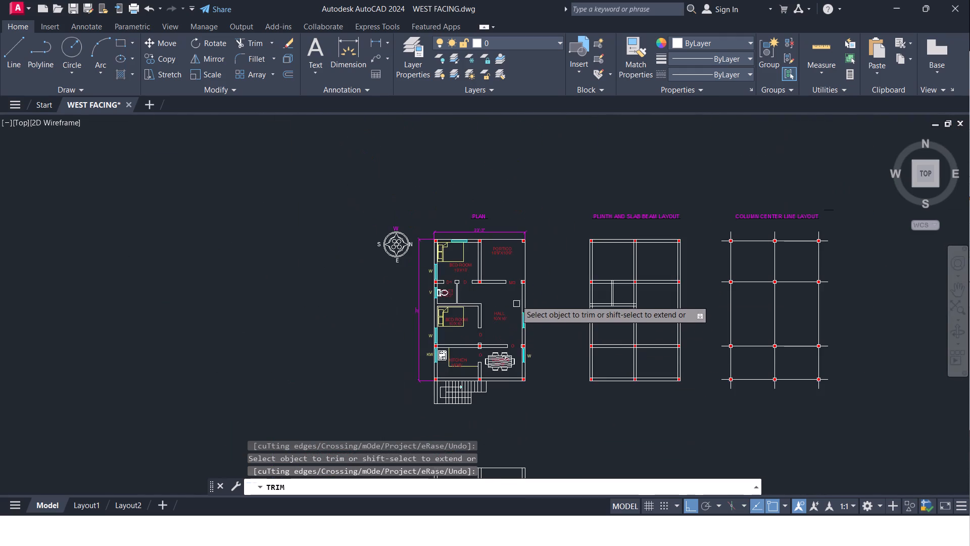
scroll(510, 273, "up", 2)
middle_click_drag(509, 268, 500, 306)
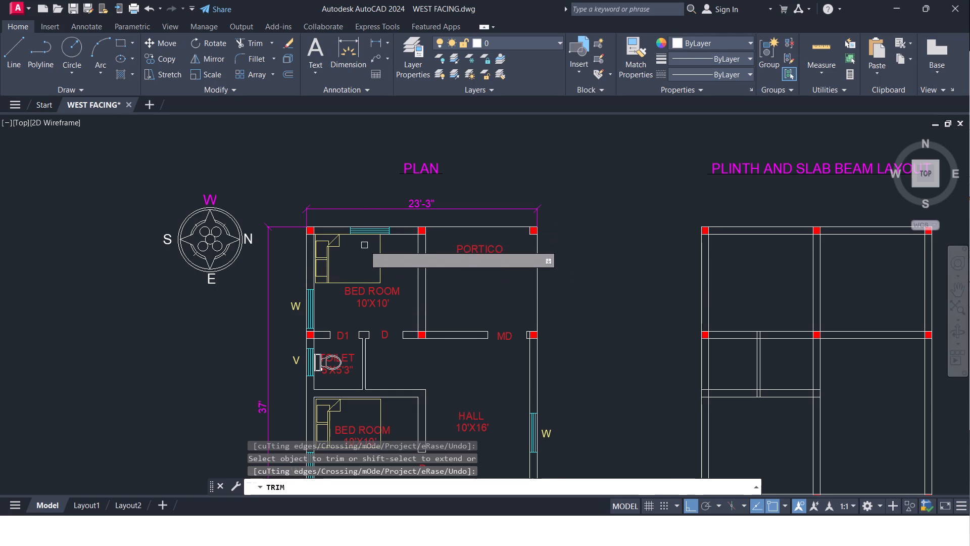
scroll(364, 234, "down", 4)
scroll(370, 330, "up", 3)
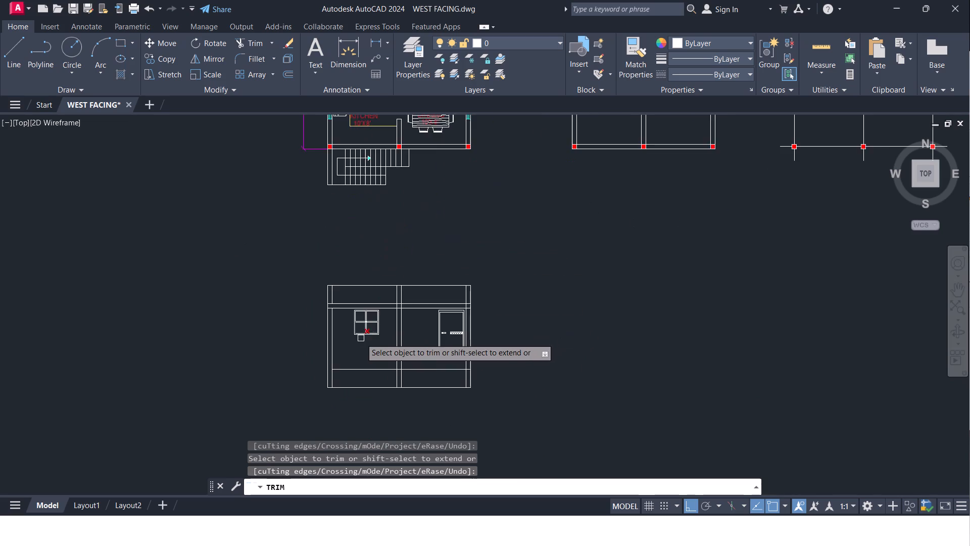
Delete the two short crossing centre lines left where the square window's divider bands meet.
scroll(358, 339, "up", 3)
middle_click_drag(364, 336, 352, 347)
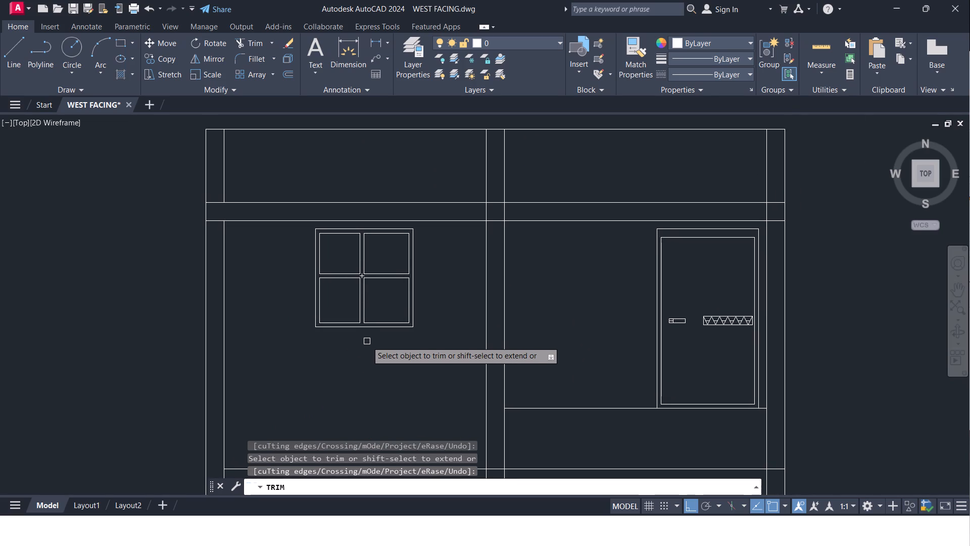
key("Escape")
scroll(327, 345, "up", 2)
middle_click_drag(344, 340, 309, 420)
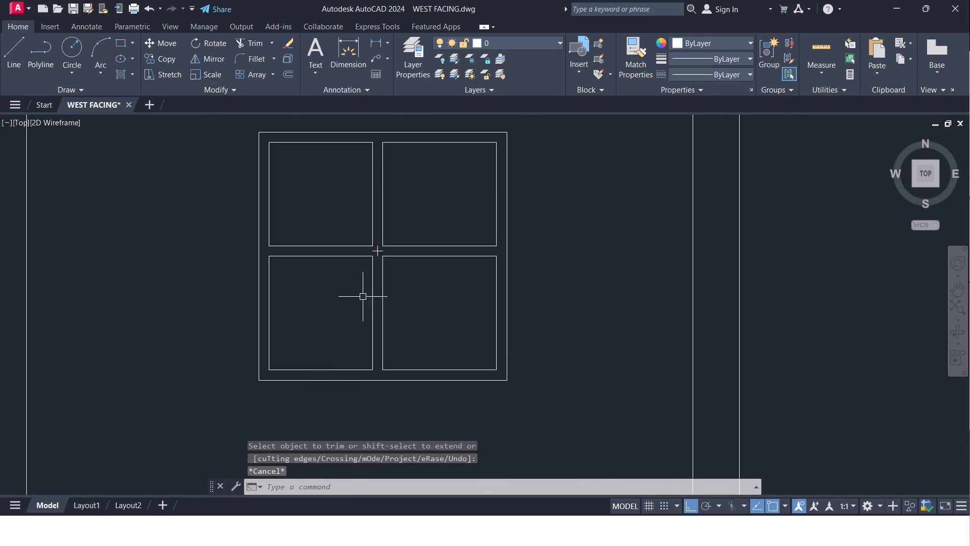
scroll(381, 270, "up", 2)
scroll(366, 219, "up", 4)
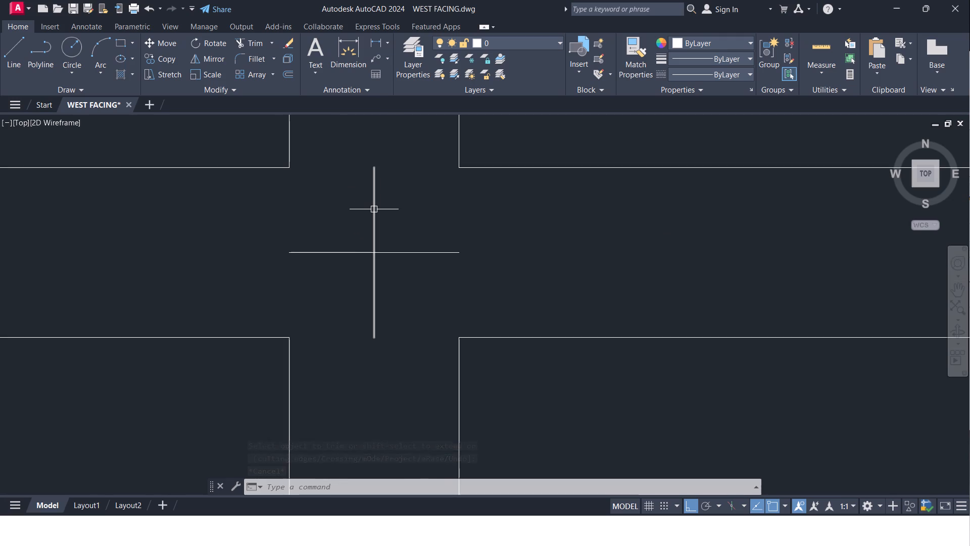
left_click(374, 209)
left_click(394, 254)
key("Delete")
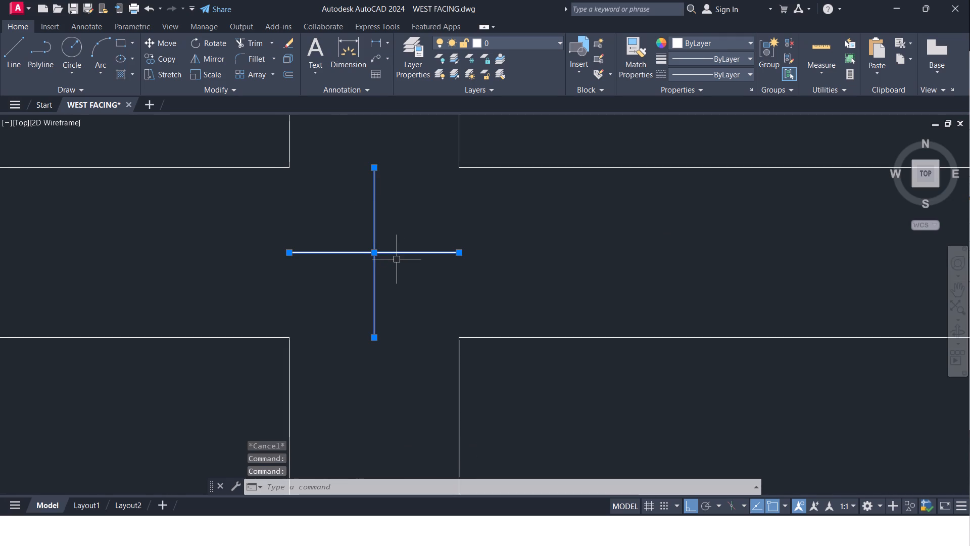
Hatch all four panes of the elevation's square window with the GOST_GLASS pattern.
scroll(399, 260, "down", 7)
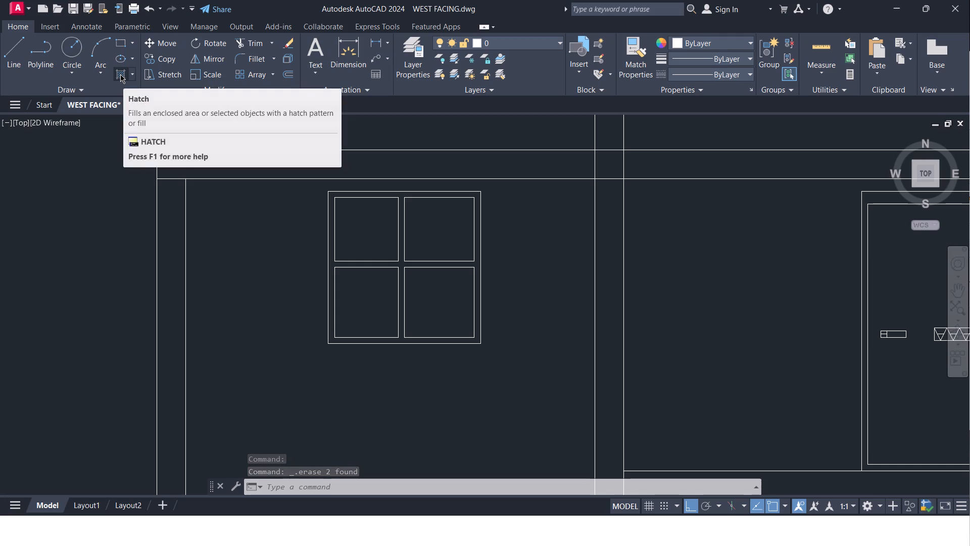
left_click(120, 74)
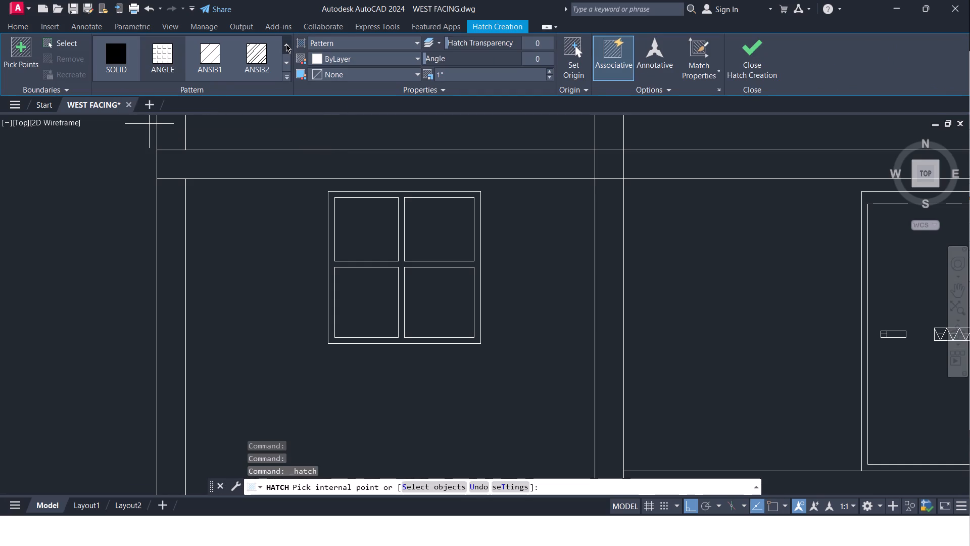
left_click(286, 44)
triple_click(286, 44)
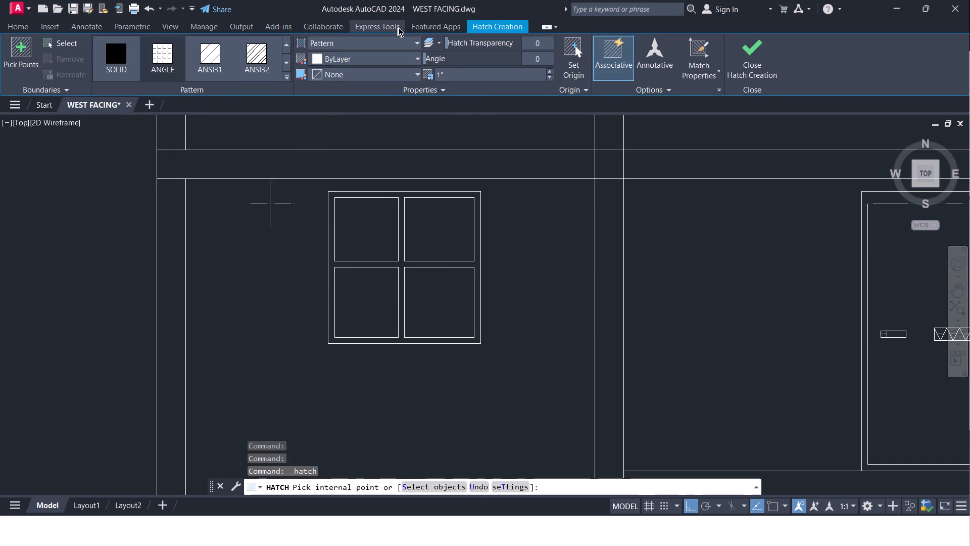
left_click(290, 45)
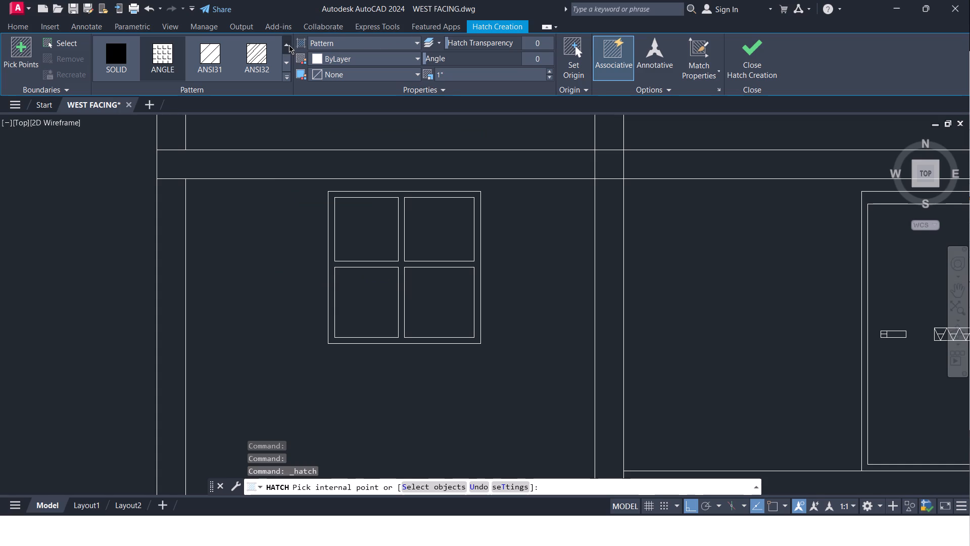
double_click(289, 45)
double_click(284, 47)
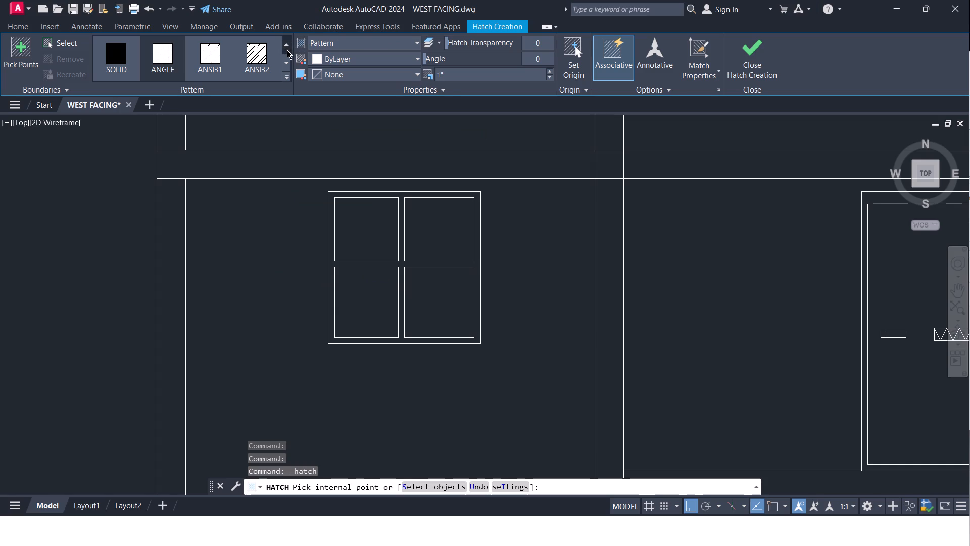
triple_click(287, 50)
double_click(287, 64)
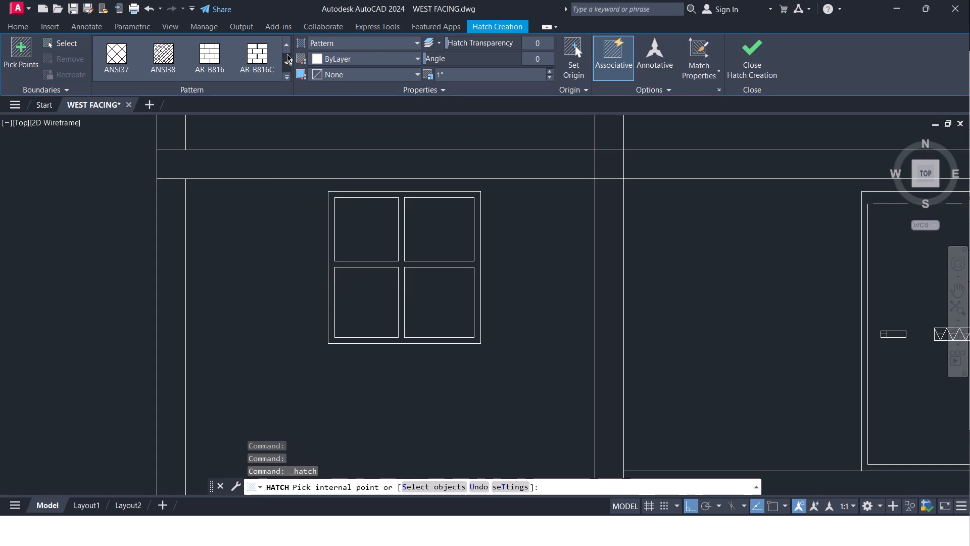
left_click(286, 47)
left_click(286, 47)
left_click(286, 47)
left_click(286, 47)
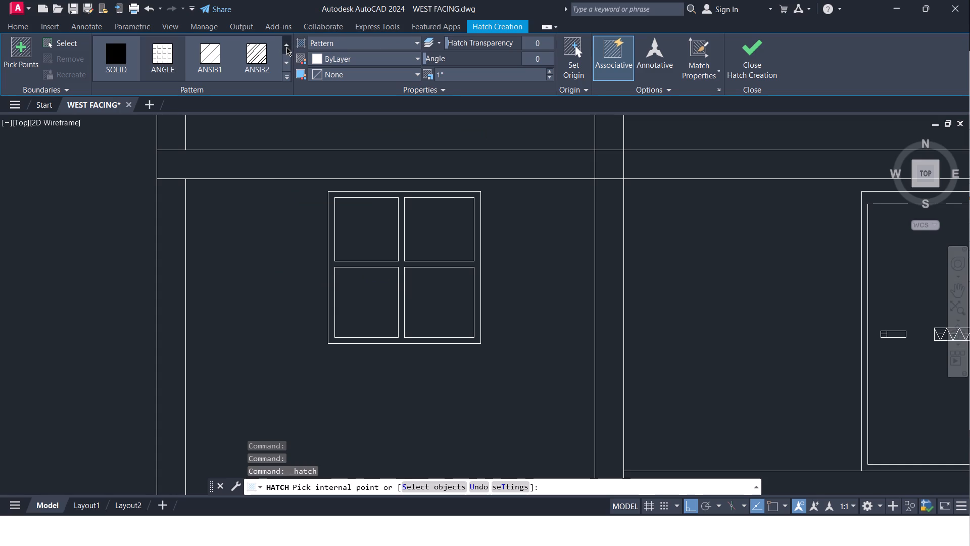
left_click(286, 44)
middle_click_drag(287, 110, 302, 200)
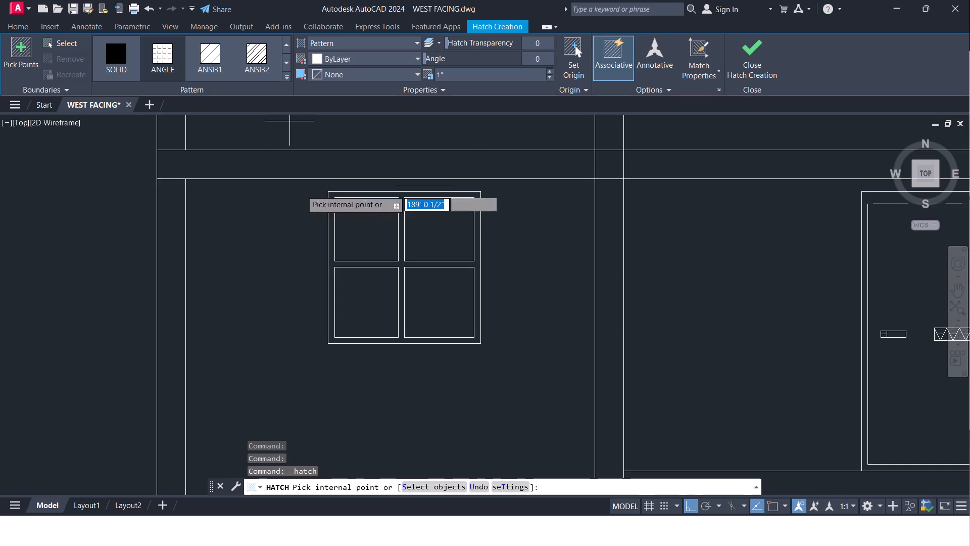
middle_click_drag(302, 200, 303, 215)
middle_click_drag(271, 210, 263, 287)
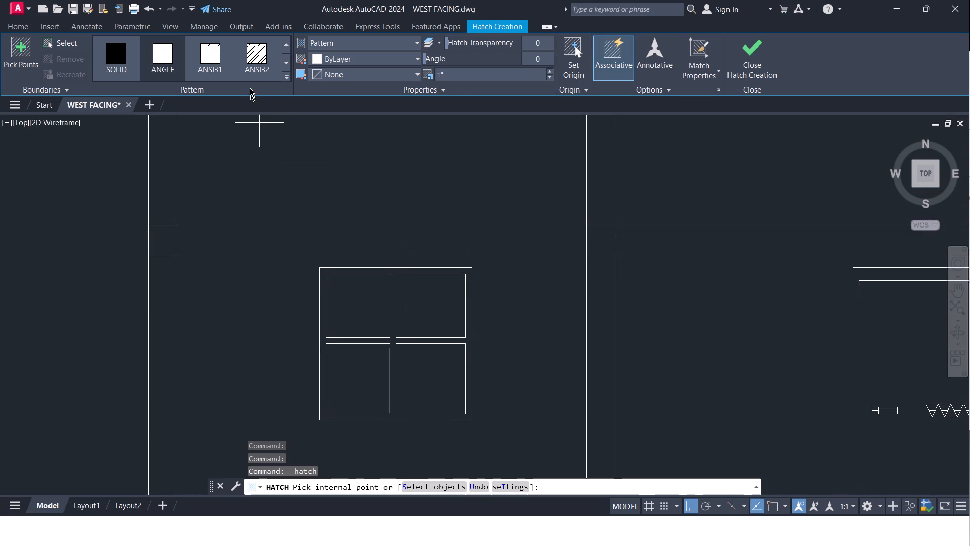
left_click(284, 50)
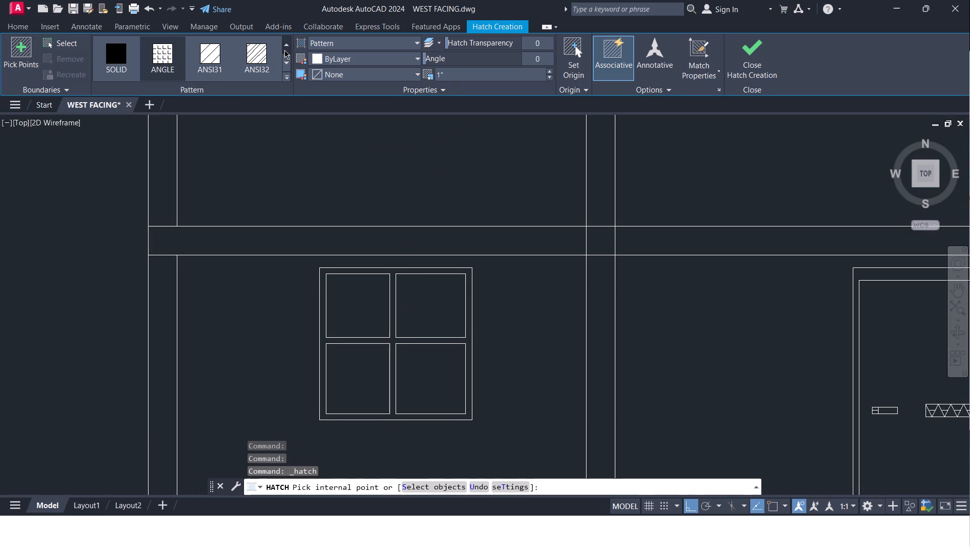
left_click(284, 50)
triple_click(284, 50)
left_click(285, 49)
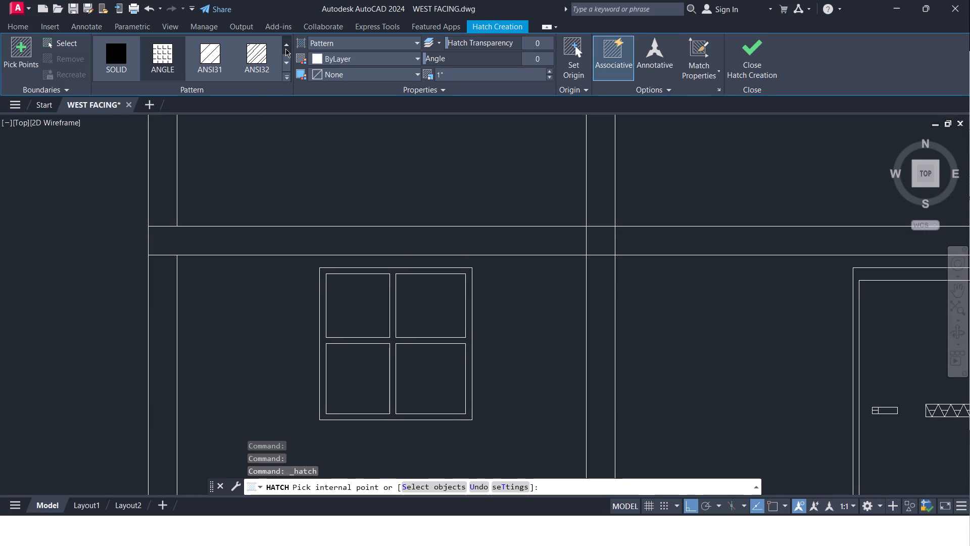
left_click(285, 49)
right_click(285, 49)
left_click(285, 49)
left_click(285, 49)
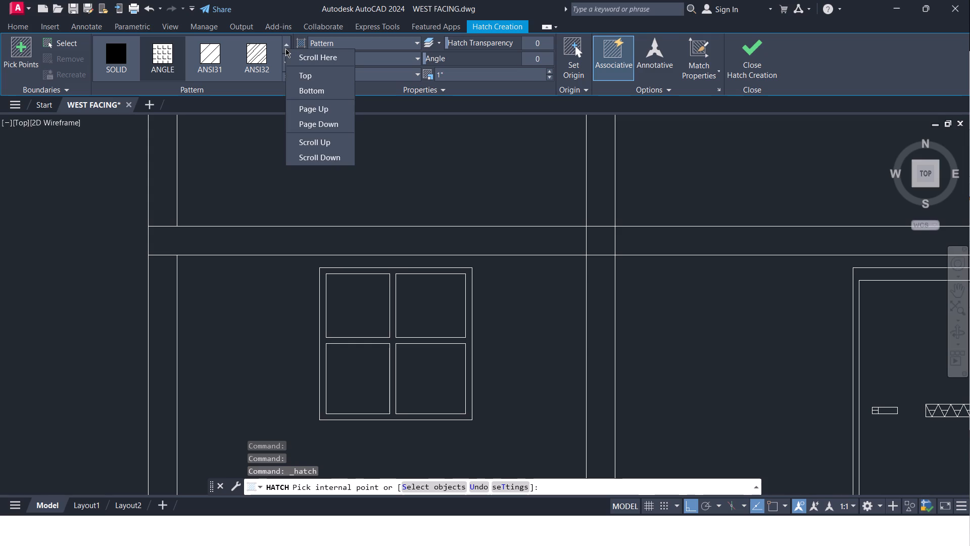
left_click(296, 55)
scroll(288, 56, "up", 2)
scroll(288, 56, "down", 2)
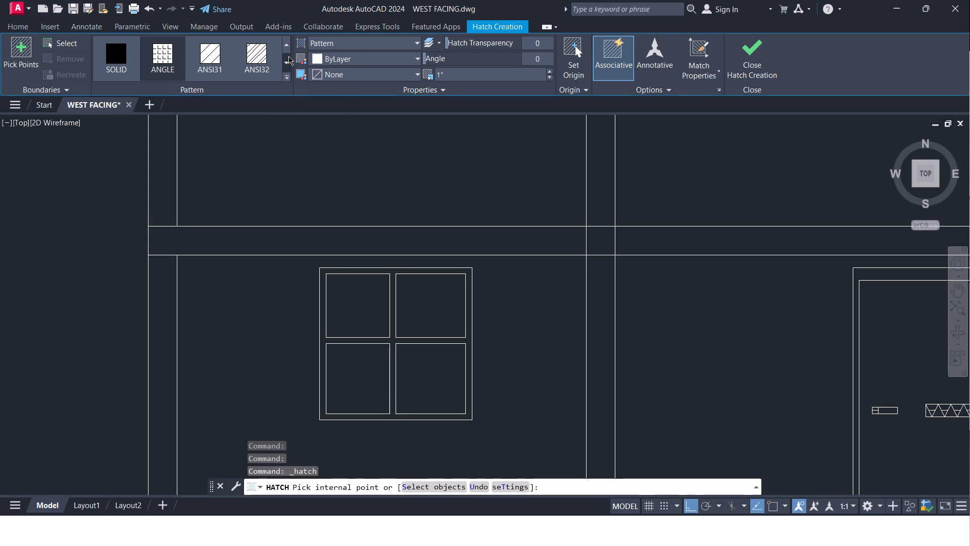
scroll(288, 56, "down", 7)
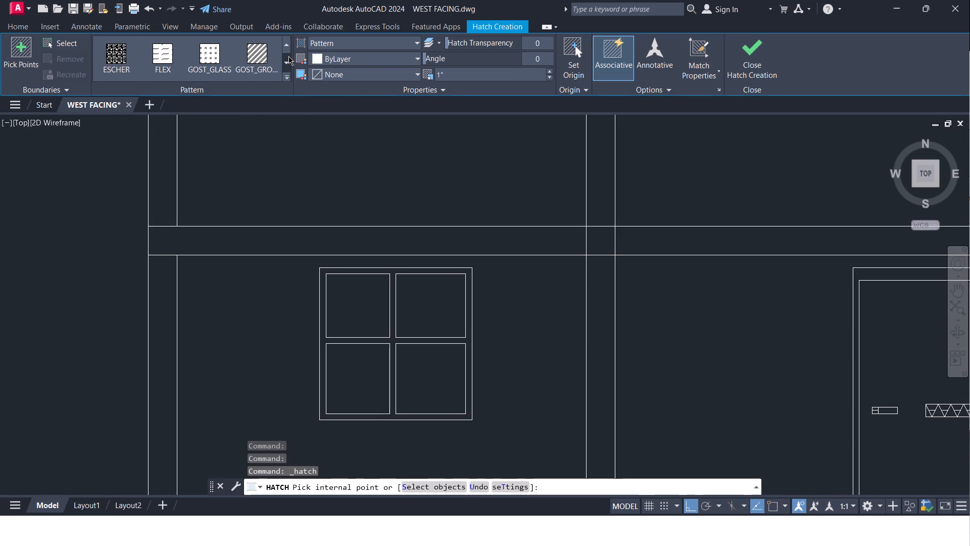
left_click(201, 56)
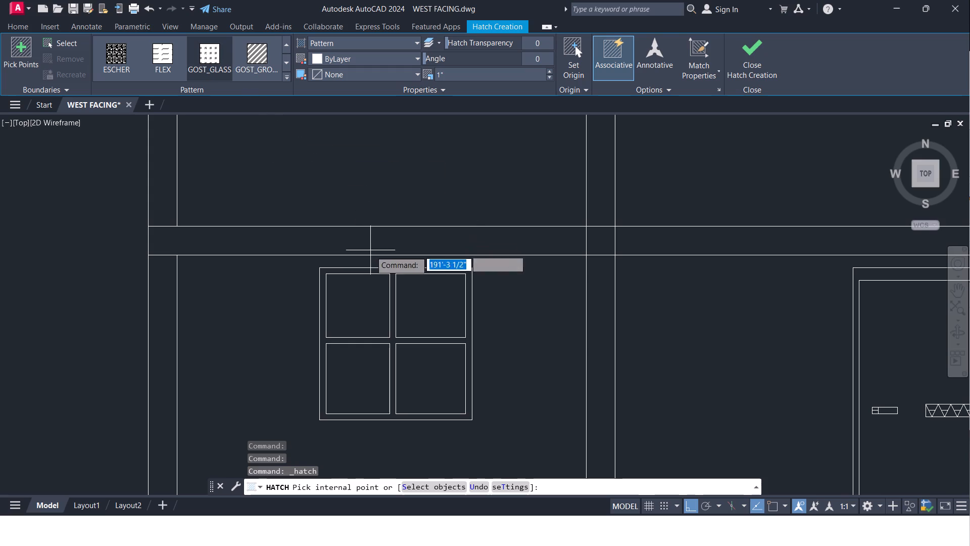
left_click(361, 300)
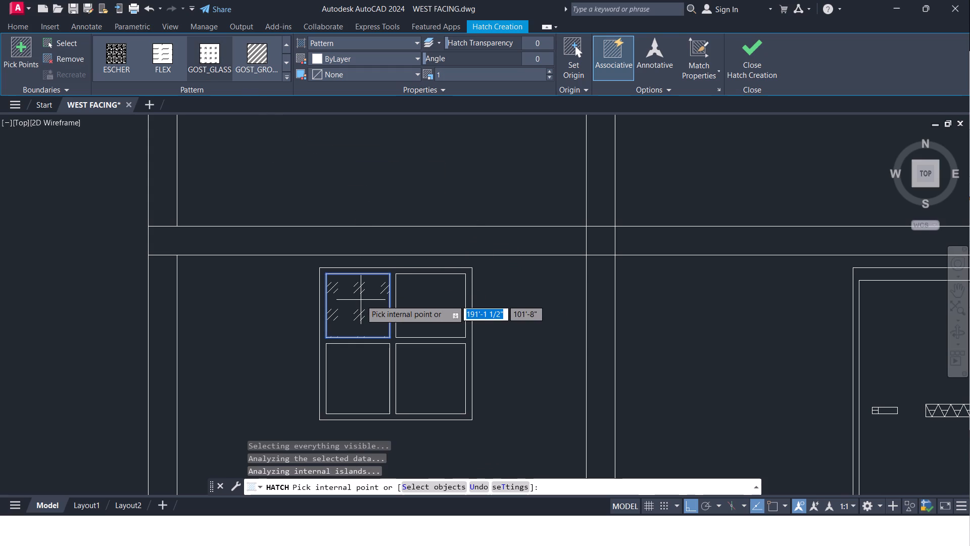
left_click(420, 299)
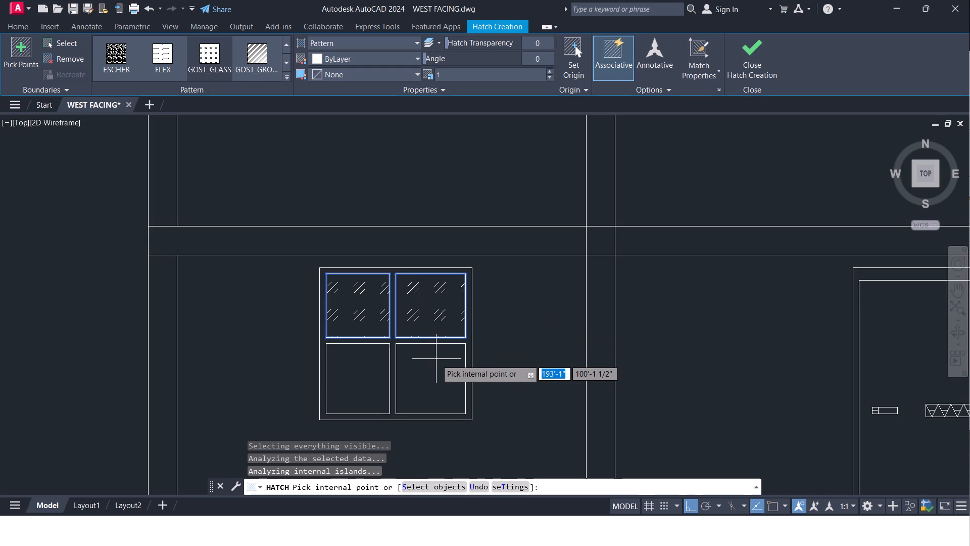
left_click(436, 360)
left_click(345, 376)
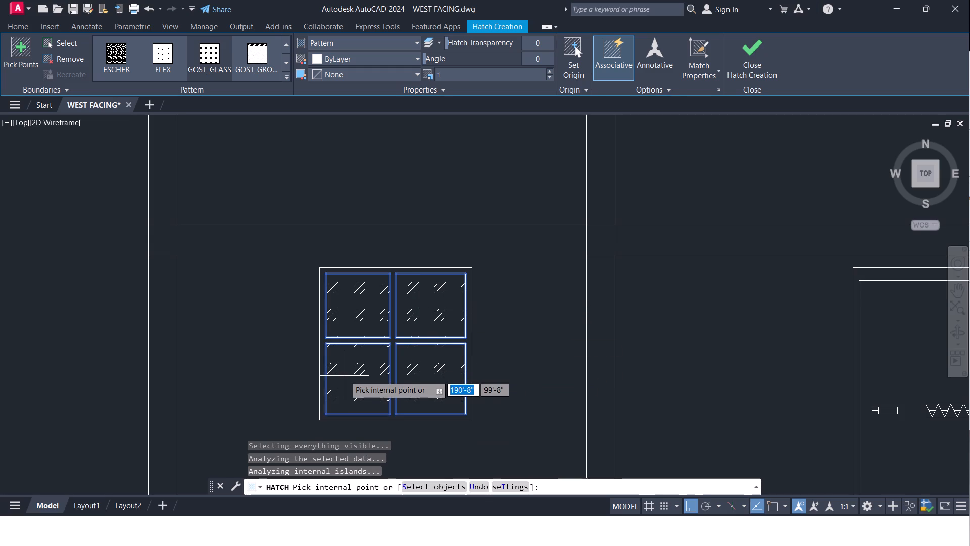
key("Escape")
Offset the elevation's top horizontal line 9" downward.
scroll(357, 354, "down", 2)
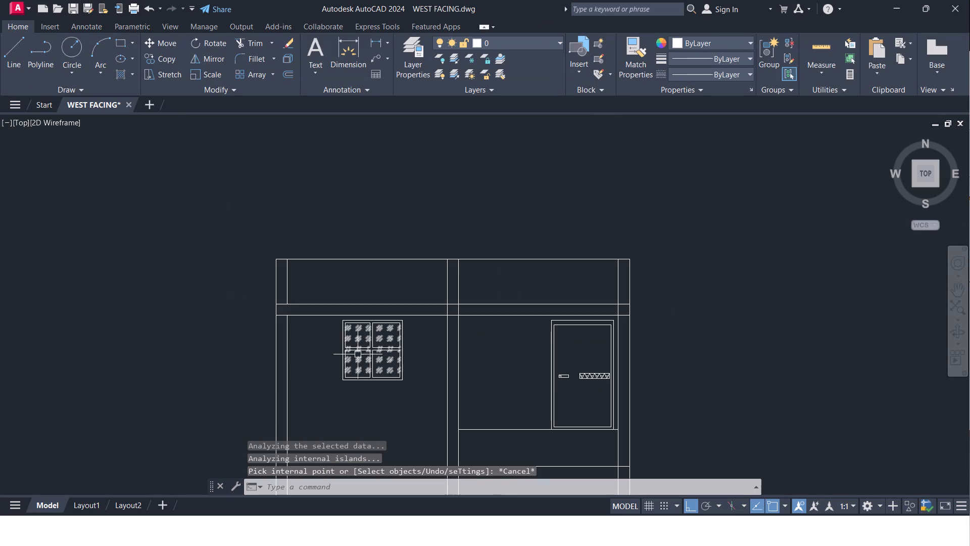
middle_click_drag(421, 326, 371, 285)
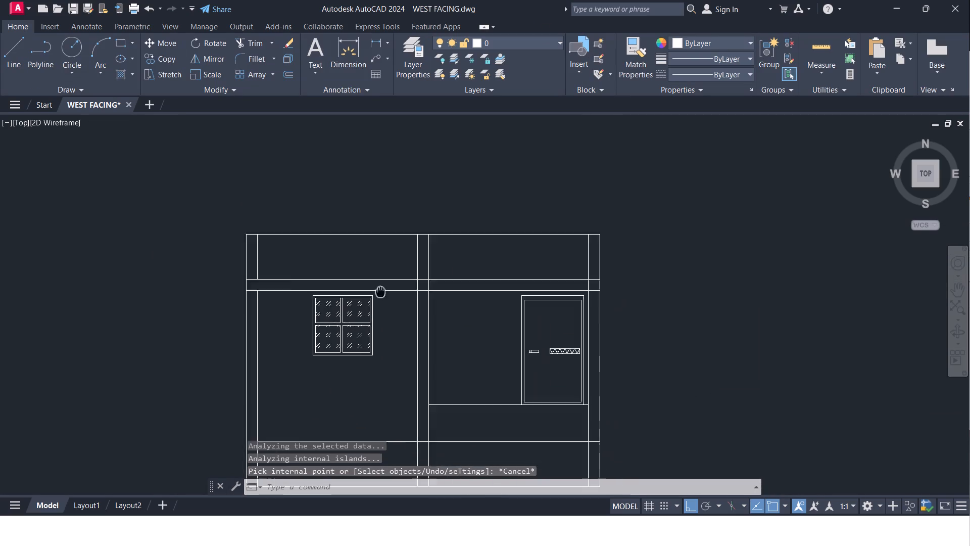
middle_click_drag(371, 285, 321, 235)
scroll(405, 269, "down", 1)
middle_click_drag(405, 269, 425, 317)
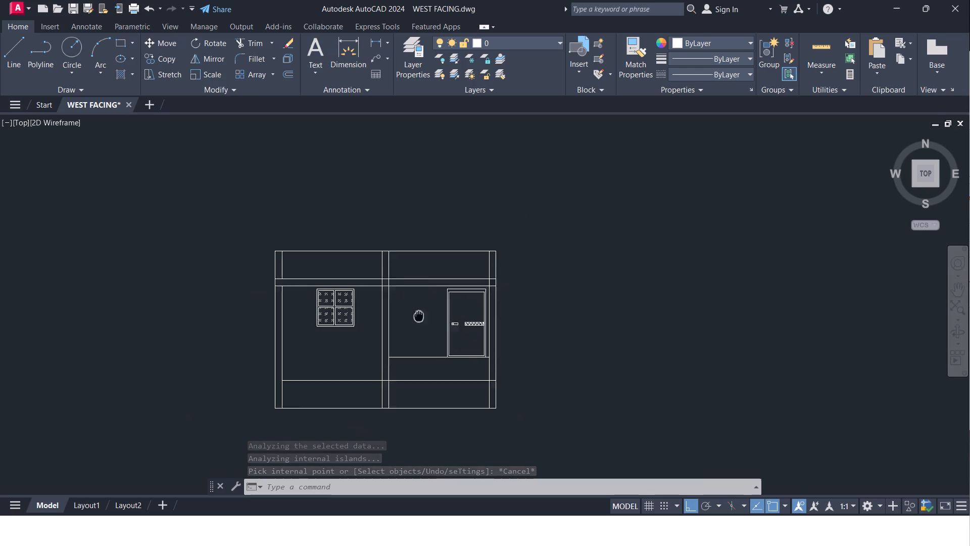
middle_click_drag(425, 317, 438, 320)
scroll(313, 242, "up", 2)
middle_click_drag(318, 252, 337, 193)
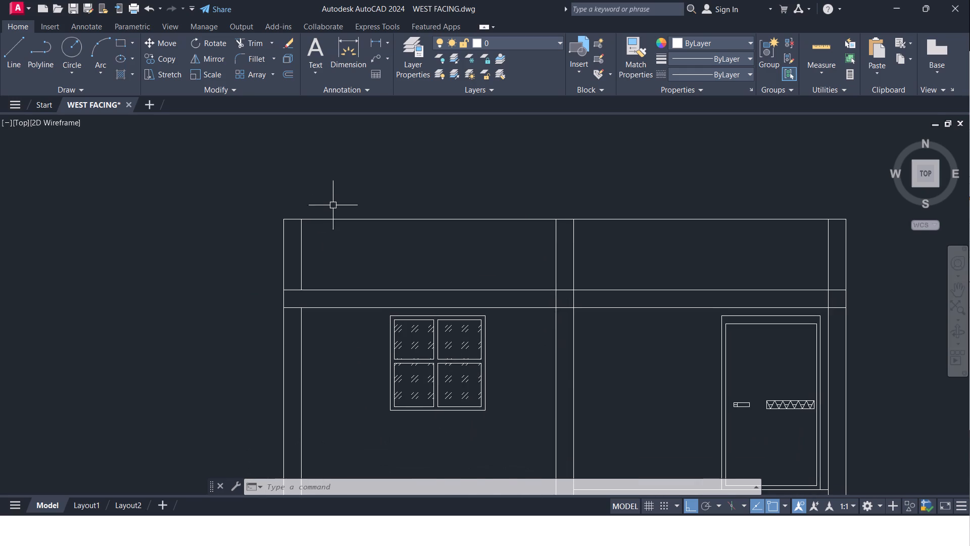
scroll(332, 205, "up", 1)
middle_click_drag(332, 204, 326, 163)
key("Escape")
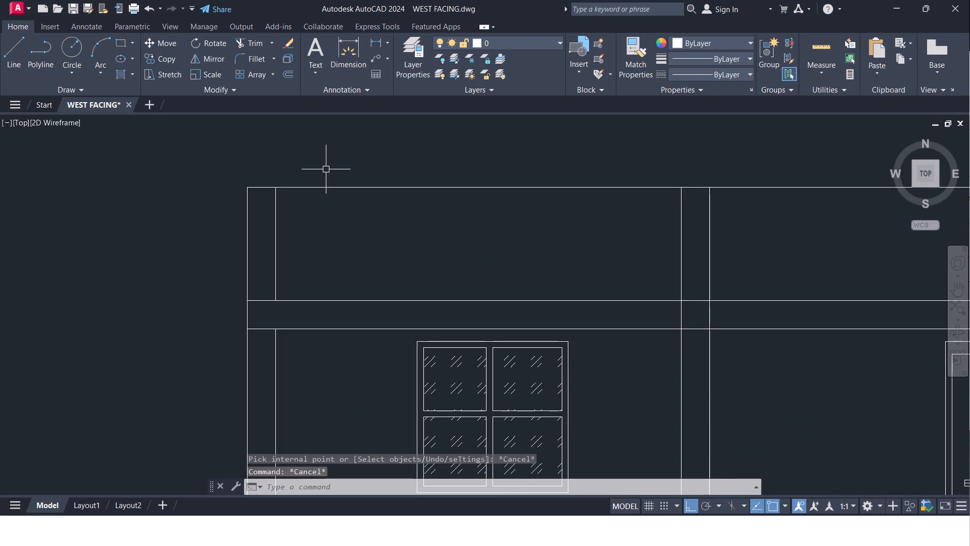
key("o")
key("Return")
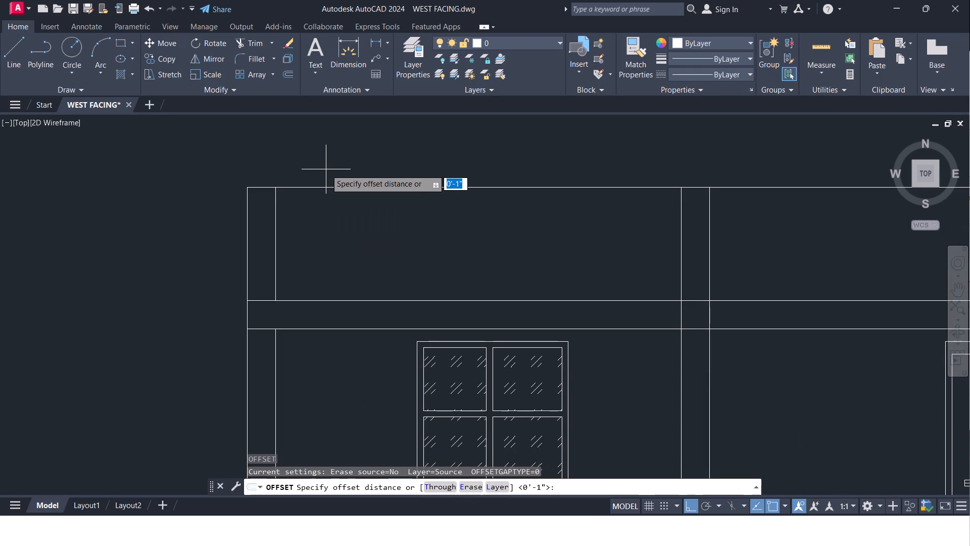
key("9")
key("shift+quotedbl")
key("Return")
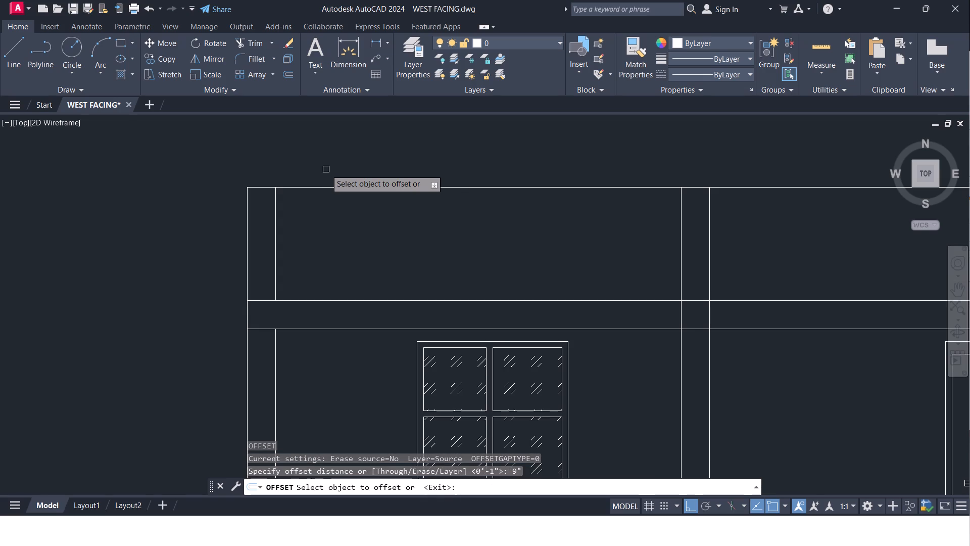
left_click(339, 186)
left_click(341, 243)
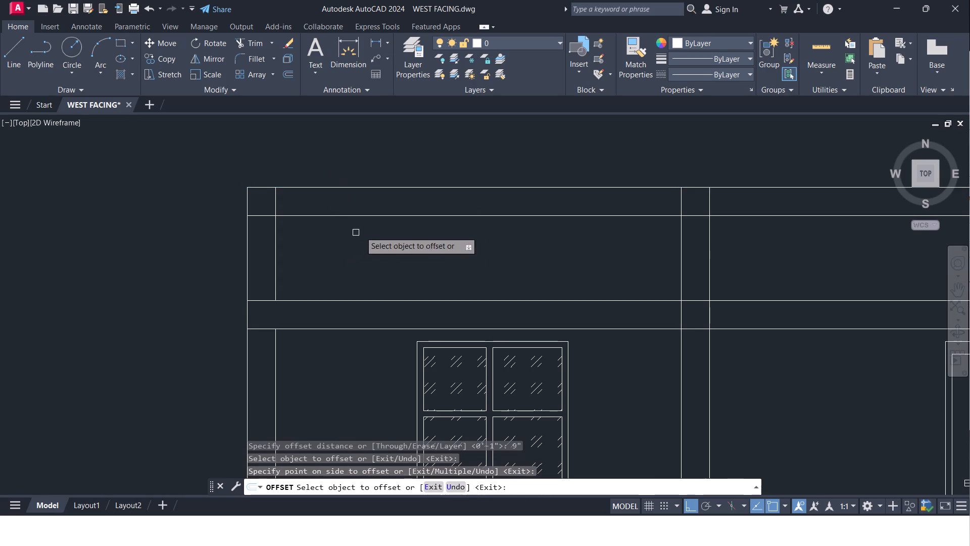
middle_click_drag(376, 230, 325, 230)
scroll(325, 230, "down", 1)
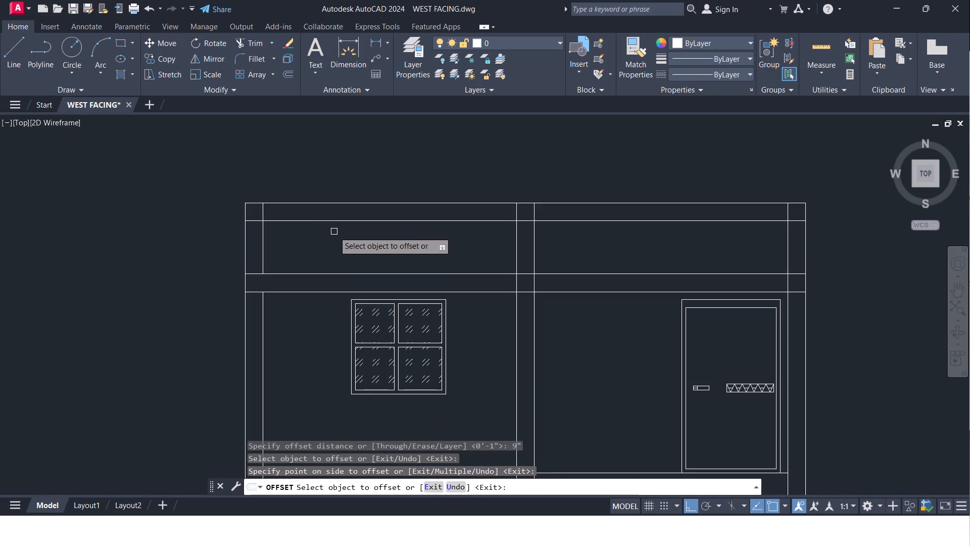
key("Escape")
Trim the elevation's topmost line between the columns in both bays, keeping the short caps over the columns.
type("TR")
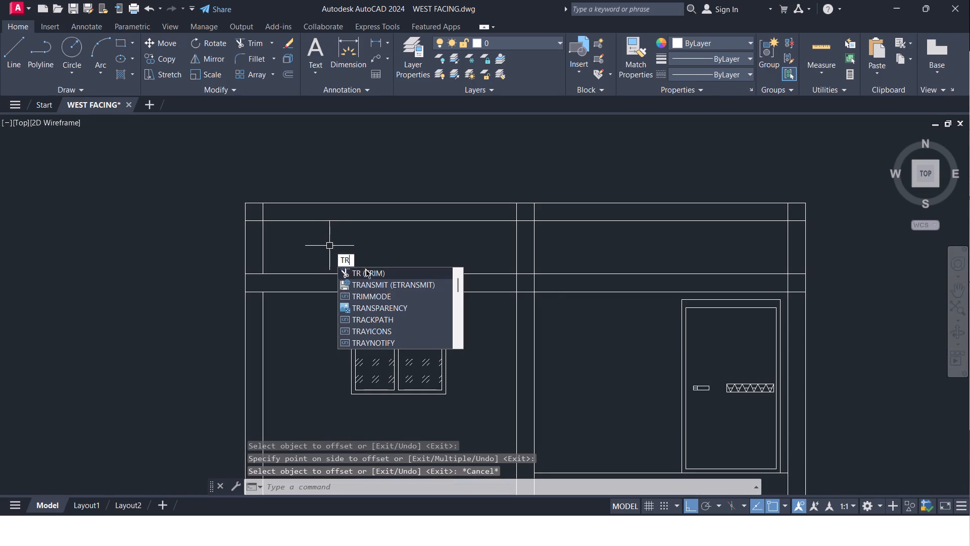
left_click(368, 274)
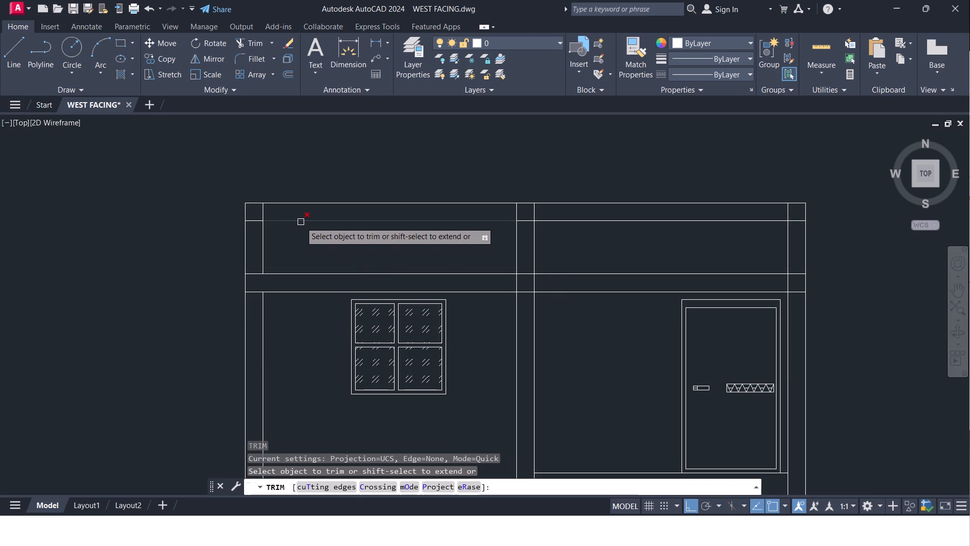
left_click(302, 192)
left_click_drag(301, 169, 308, 206)
left_click_drag(286, 157, 347, 205)
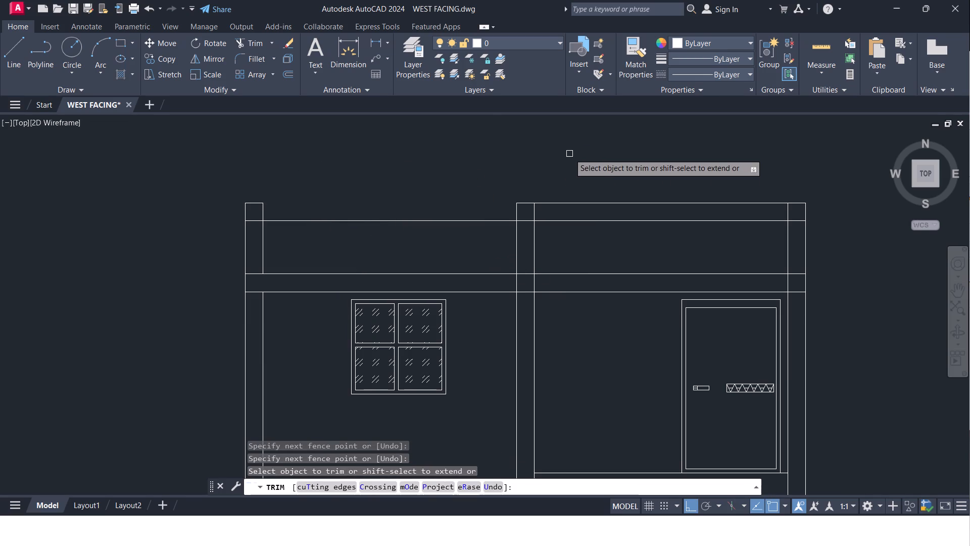
left_click_drag(569, 154, 570, 158)
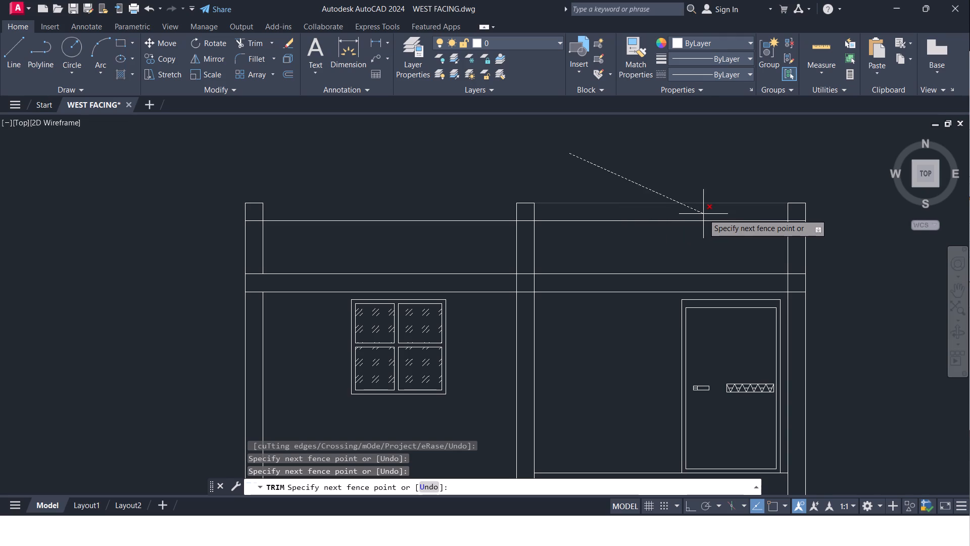
left_click(754, 218)
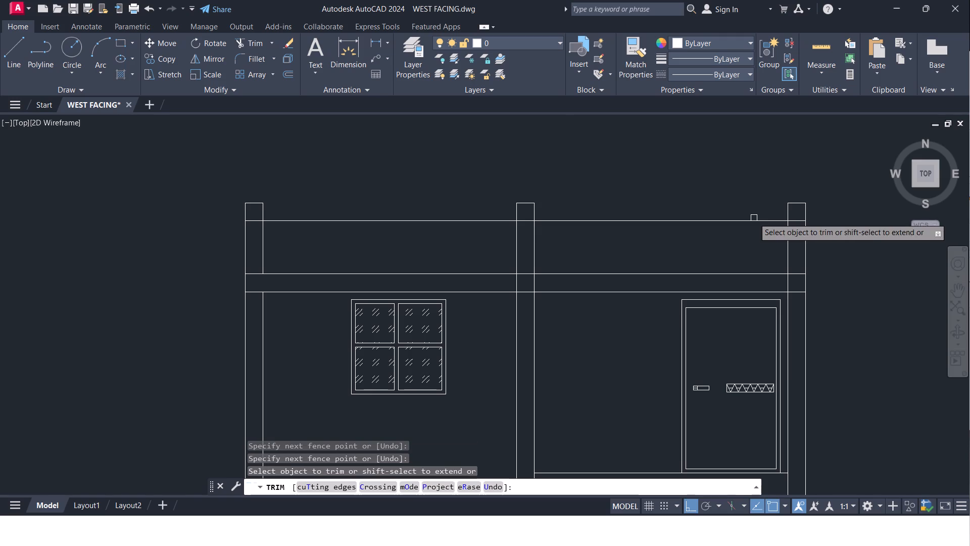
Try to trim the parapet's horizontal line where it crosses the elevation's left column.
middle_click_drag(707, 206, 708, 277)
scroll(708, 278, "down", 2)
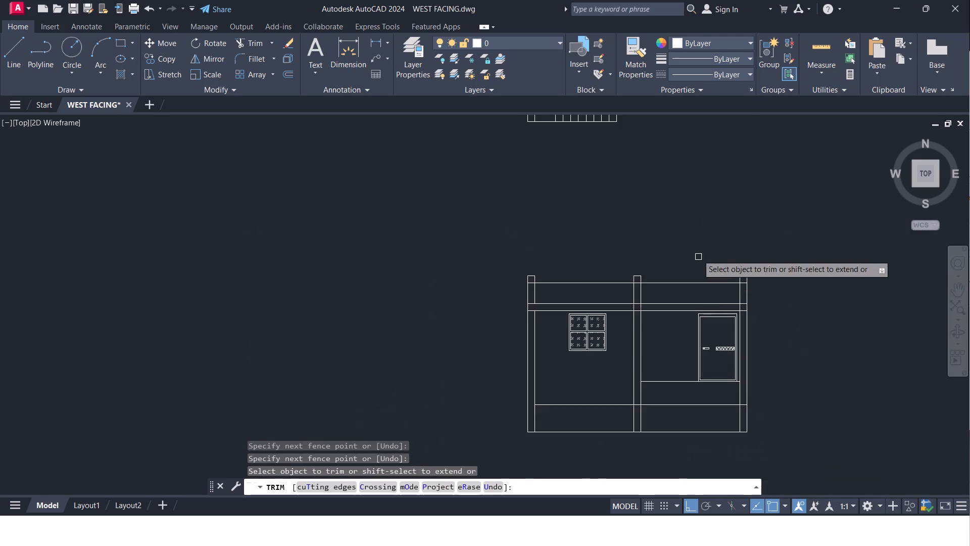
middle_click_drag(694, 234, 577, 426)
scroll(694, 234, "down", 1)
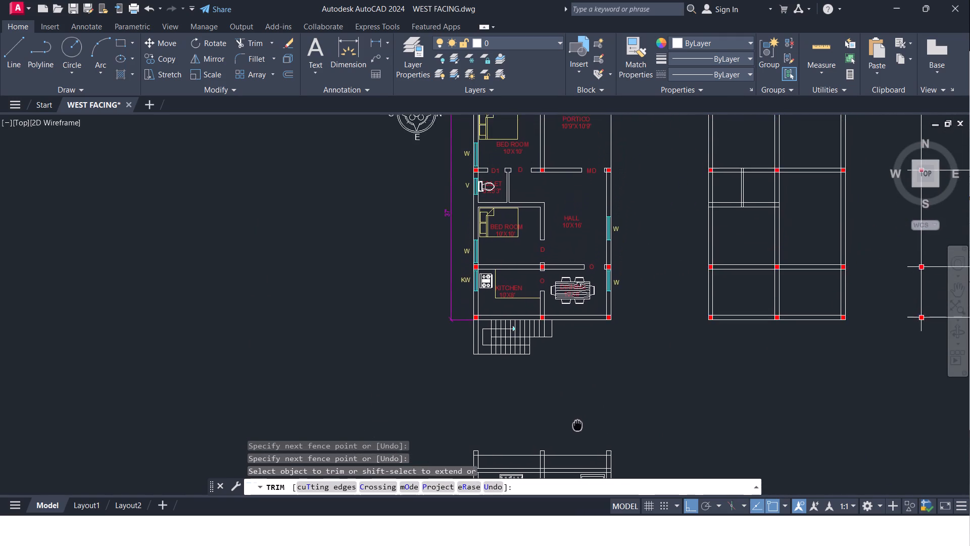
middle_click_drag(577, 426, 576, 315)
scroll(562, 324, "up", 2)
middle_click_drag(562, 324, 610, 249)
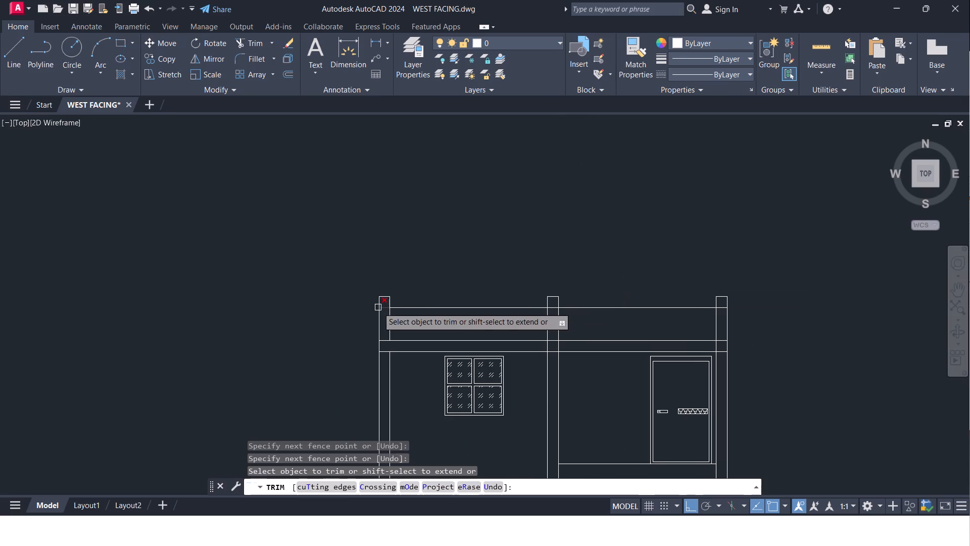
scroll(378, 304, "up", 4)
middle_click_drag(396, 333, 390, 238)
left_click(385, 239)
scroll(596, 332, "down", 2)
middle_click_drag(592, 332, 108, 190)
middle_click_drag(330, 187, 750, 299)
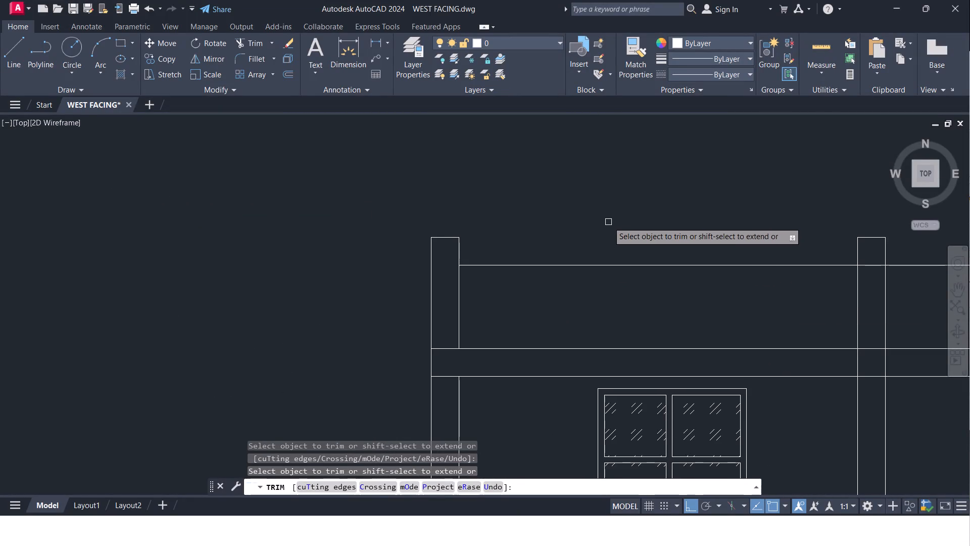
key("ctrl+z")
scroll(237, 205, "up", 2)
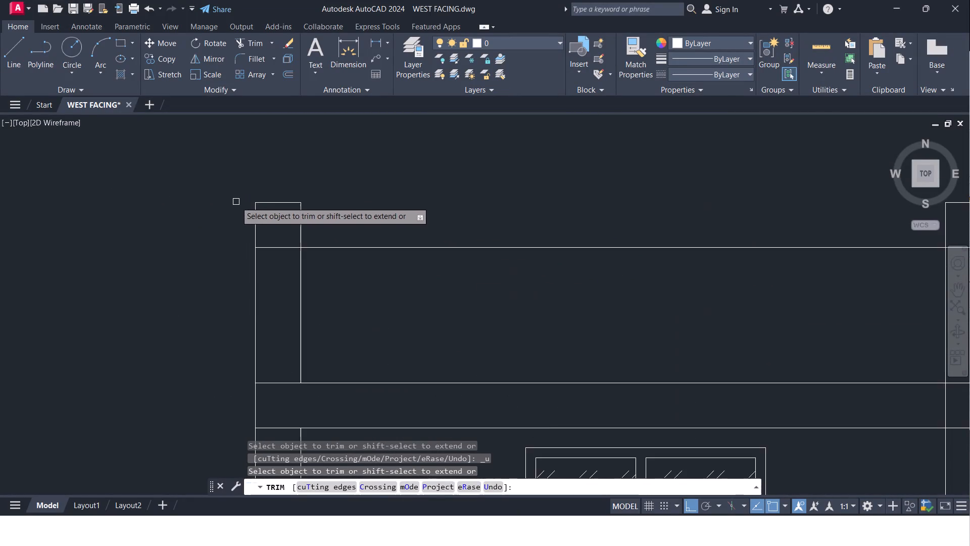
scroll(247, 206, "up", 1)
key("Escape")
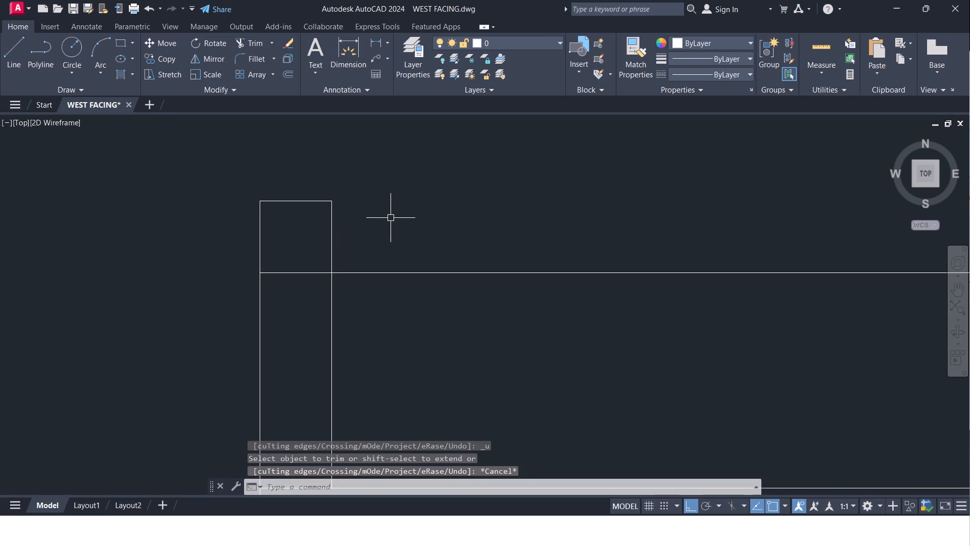
Offset the left column's top line 2" downward and its bay-side edge 2" outward.
key("o")
key("Return")
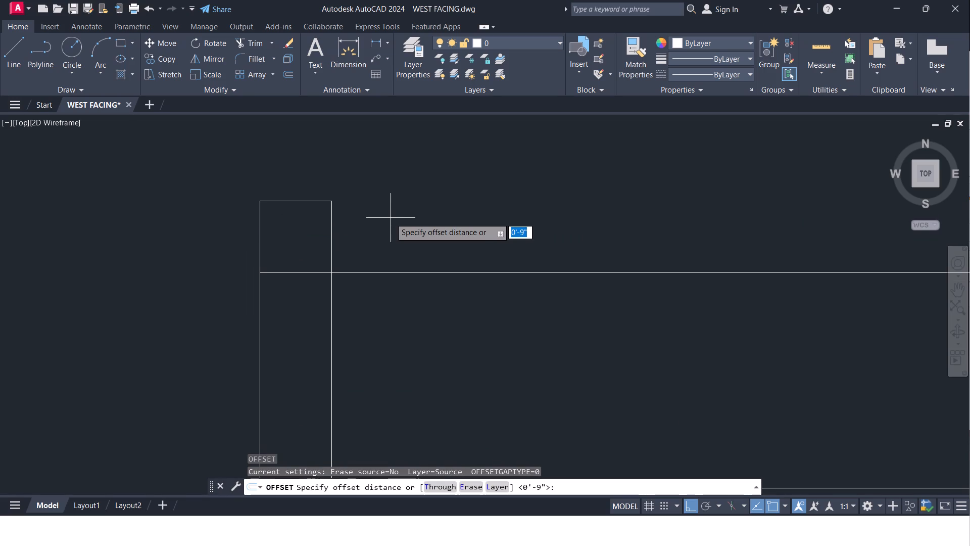
key("2")
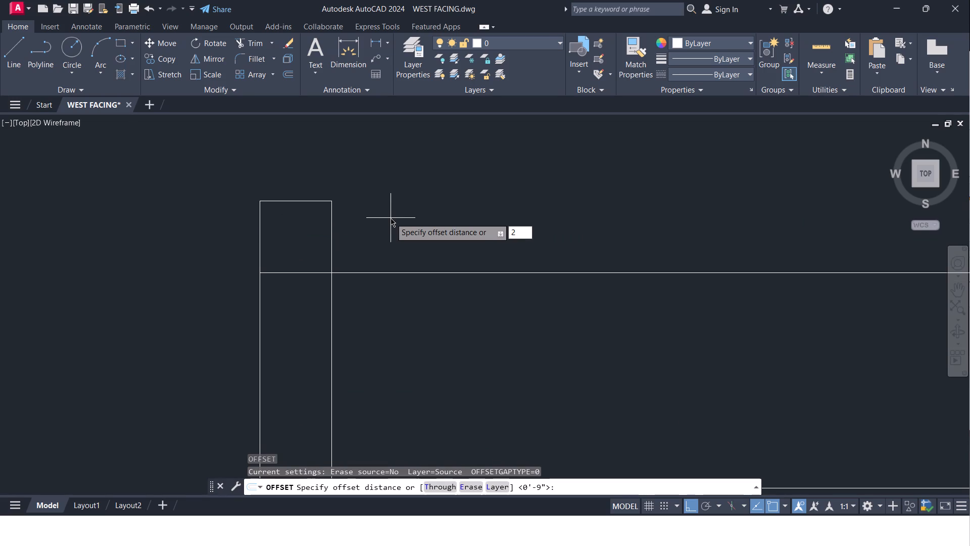
key("shift+quotedbl")
key("Return")
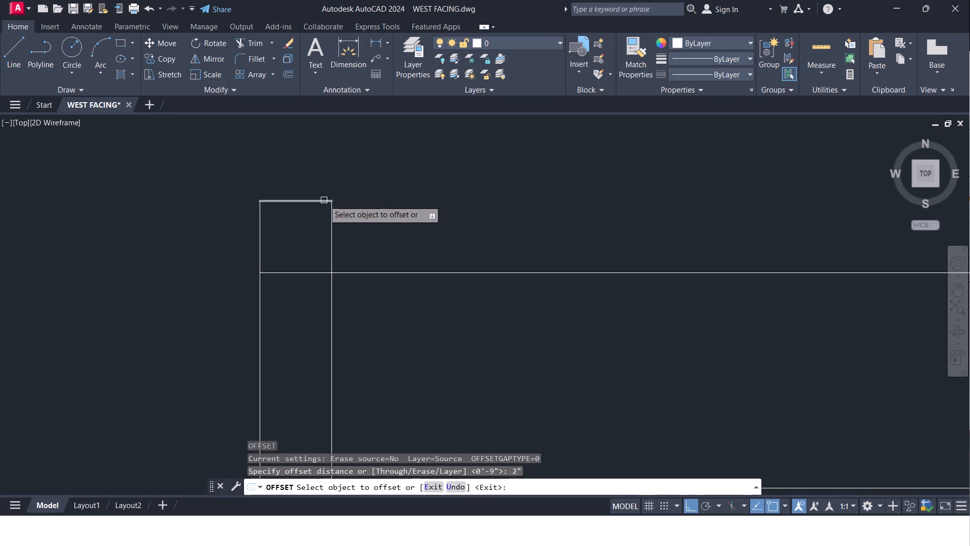
left_click(323, 200)
left_click(316, 239)
left_click(331, 229)
left_click(371, 231)
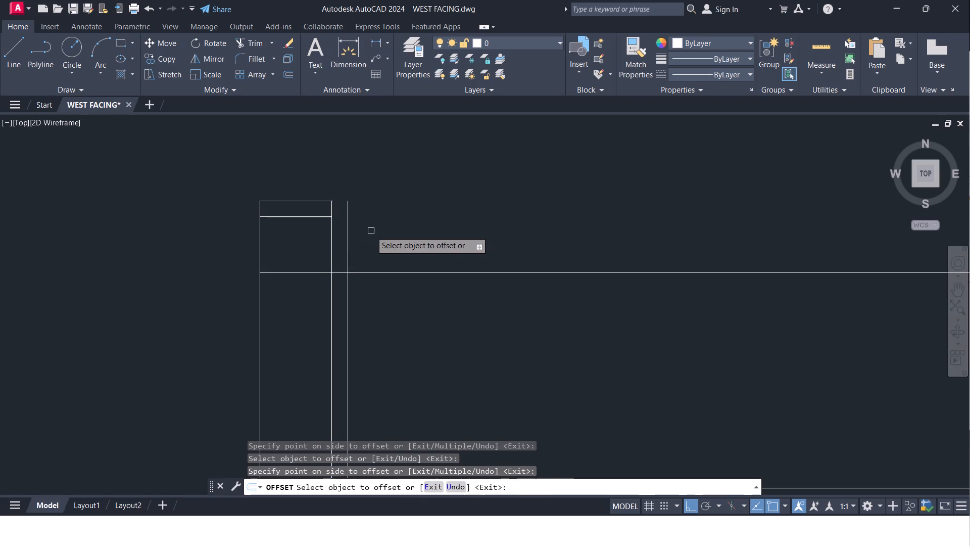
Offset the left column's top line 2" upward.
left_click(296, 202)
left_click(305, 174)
Offset the middle column's top line 2" downward and both of its side edges 2" outward.
middle_click_drag(460, 195, 231, 191)
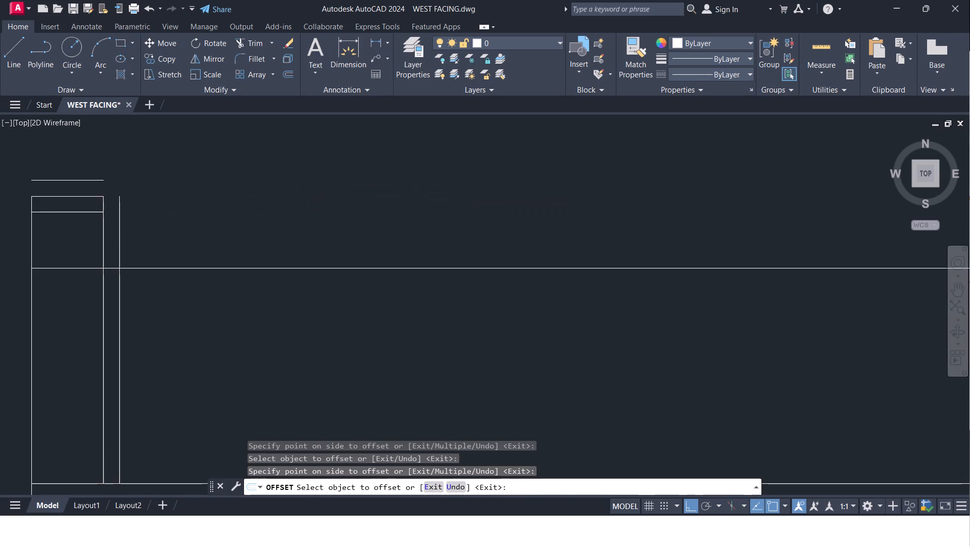
scroll(264, 200, "down", 2)
middle_click_drag(287, 201, 147, 214)
scroll(513, 203, "up", 1)
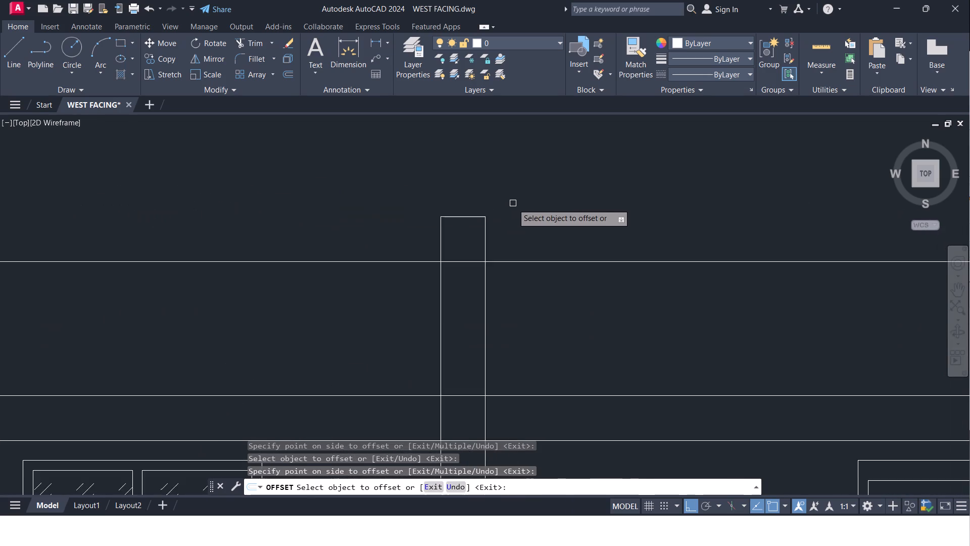
middle_click_drag(508, 204, 425, 205)
left_click(386, 215)
left_click(386, 233)
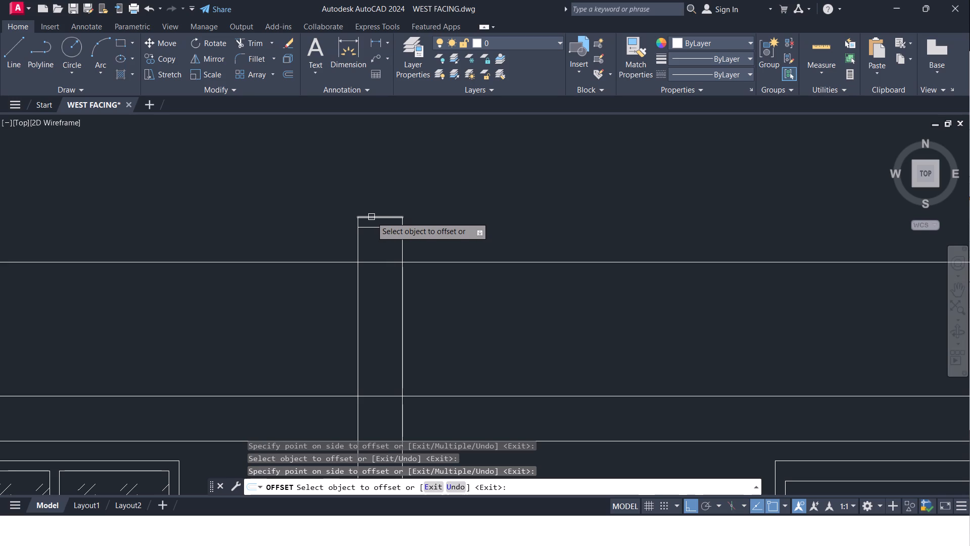
scroll(360, 225, "up", 2)
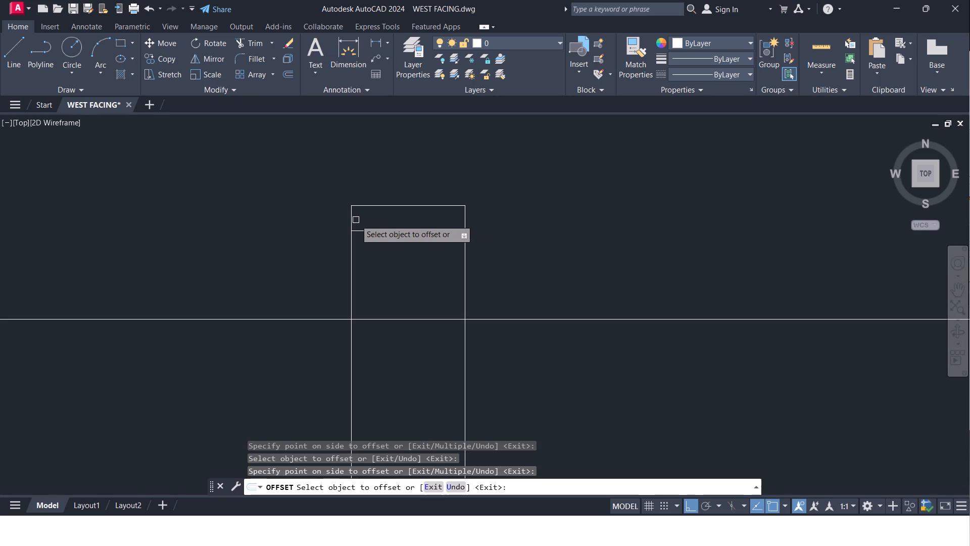
left_click(353, 221)
left_click(319, 224)
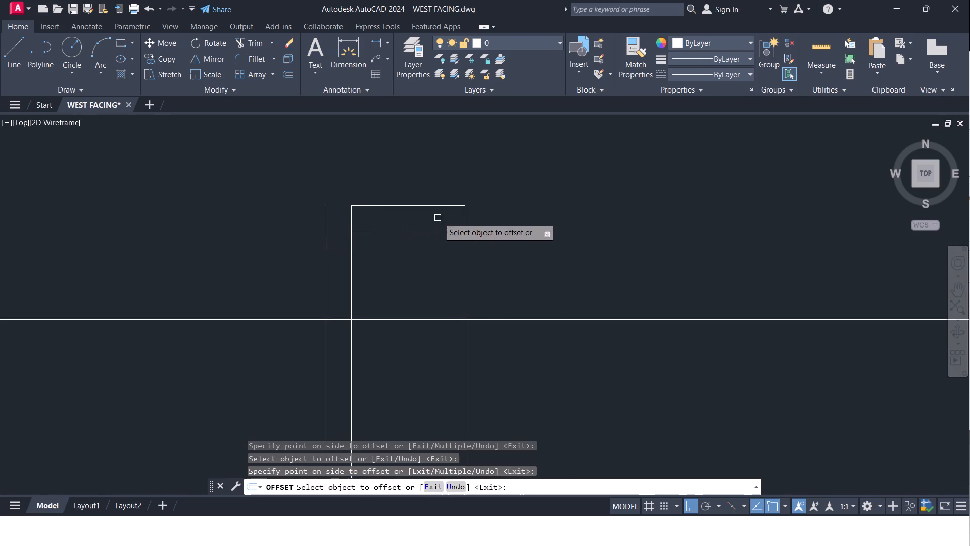
left_click(461, 221)
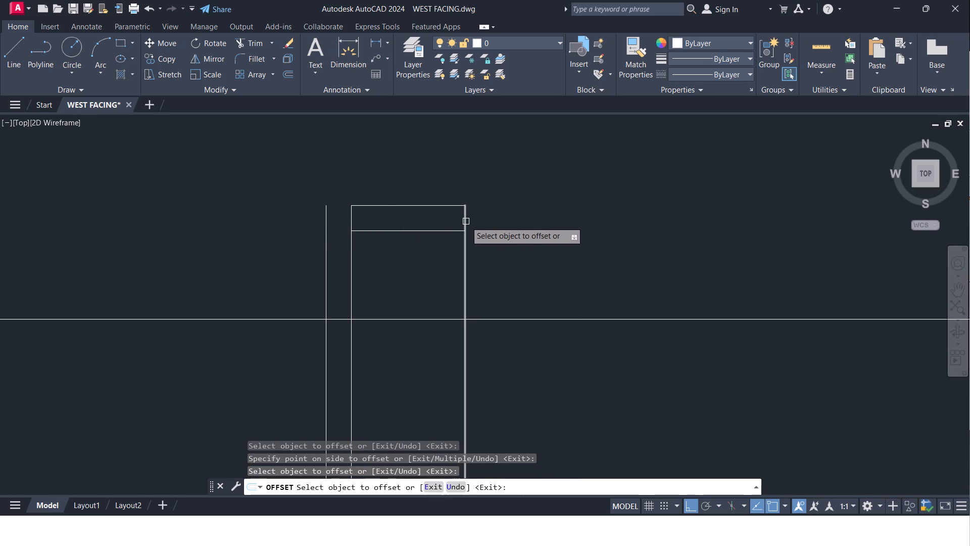
left_click(466, 221)
left_click(514, 223)
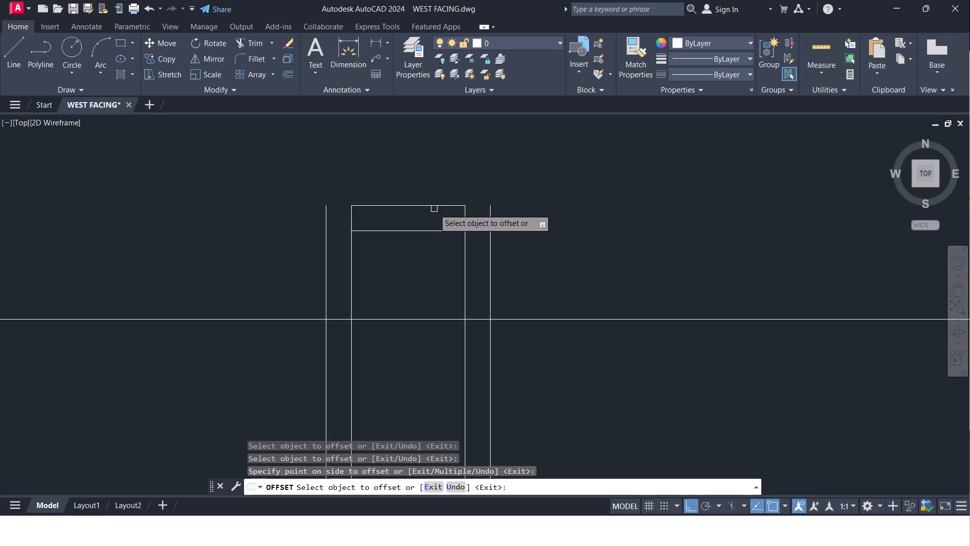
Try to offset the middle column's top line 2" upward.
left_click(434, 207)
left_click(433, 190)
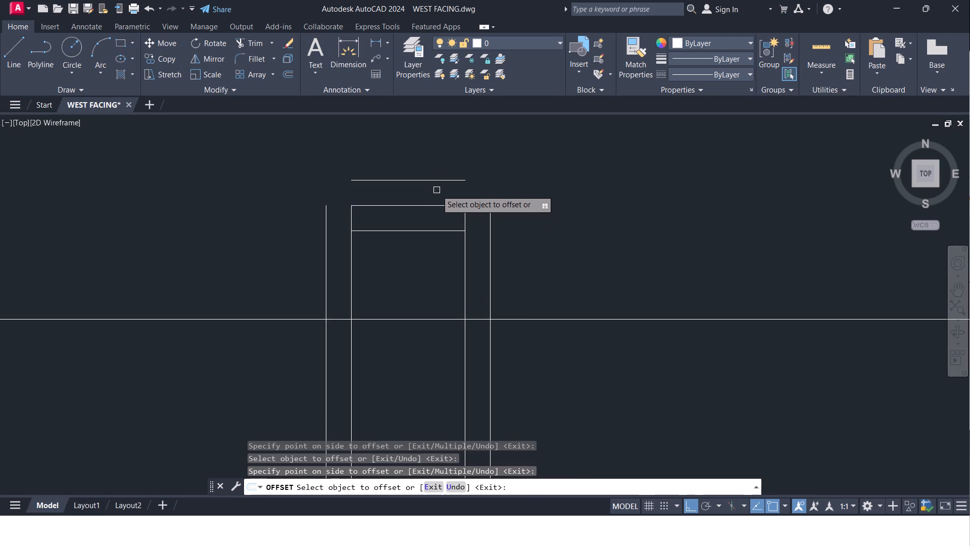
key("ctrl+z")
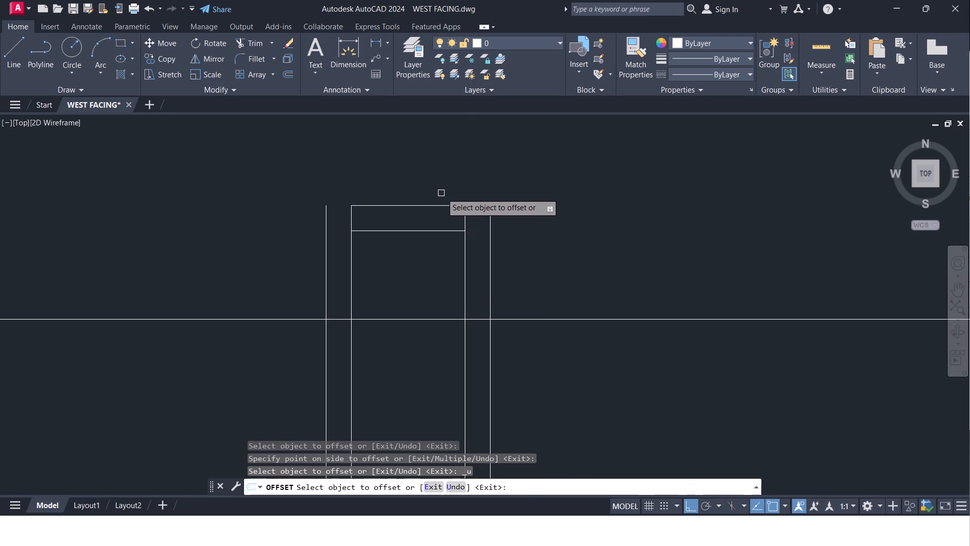
Offset the right column's two side edges 2" outward and its top line 2" downward.
scroll(446, 198, "down", 3)
middle_click_drag(547, 195, 131, 205)
scroll(440, 190, "up", 1)
middle_click_drag(420, 194, 373, 190)
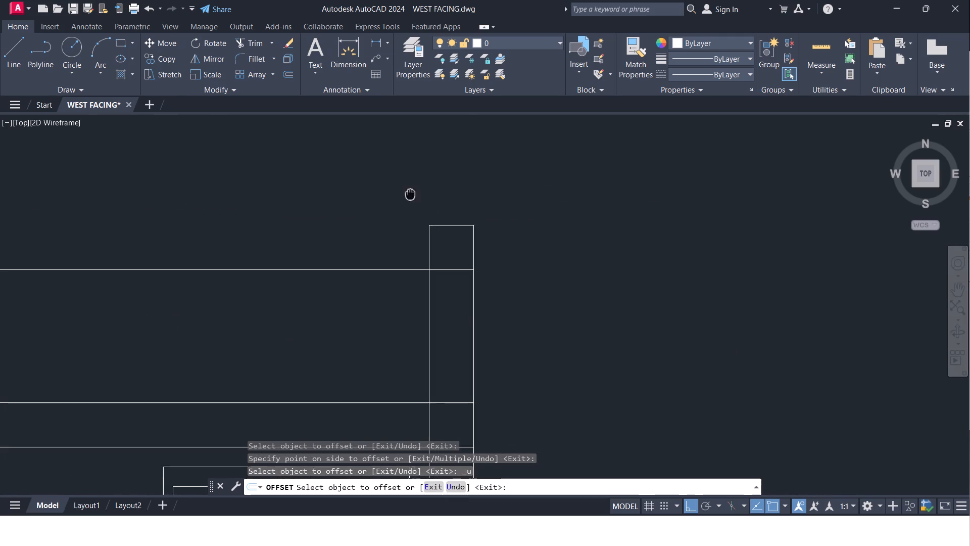
middle_click_drag(373, 190, 305, 186)
left_click(319, 230)
left_click(292, 236)
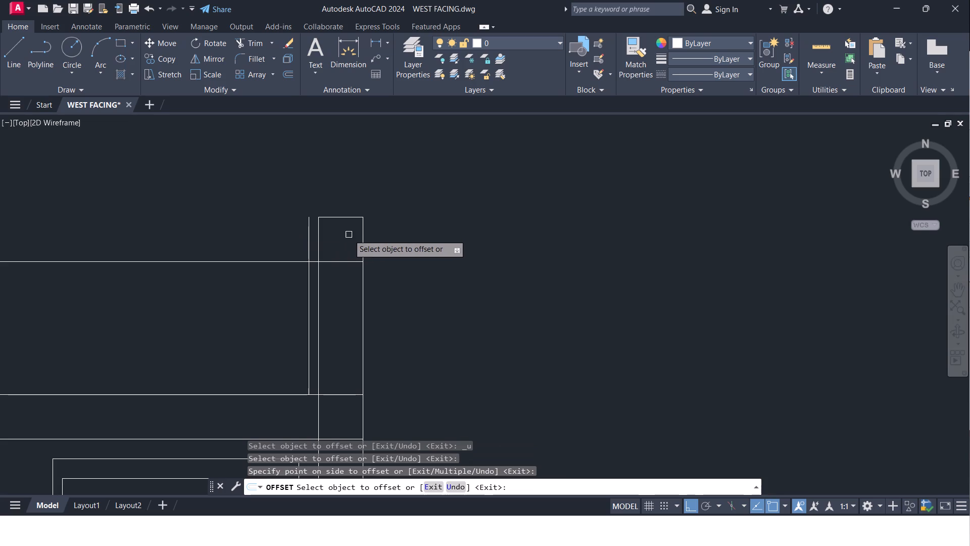
left_click(365, 234)
left_click(419, 241)
middle_click_drag(339, 243, 369, 248)
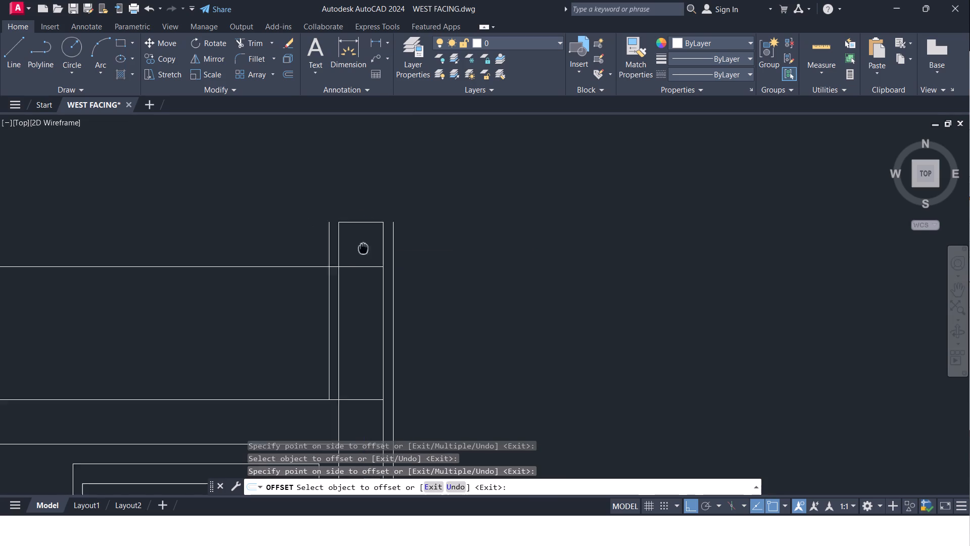
middle_click_drag(369, 248, 411, 250)
left_click(410, 225)
left_click(411, 237)
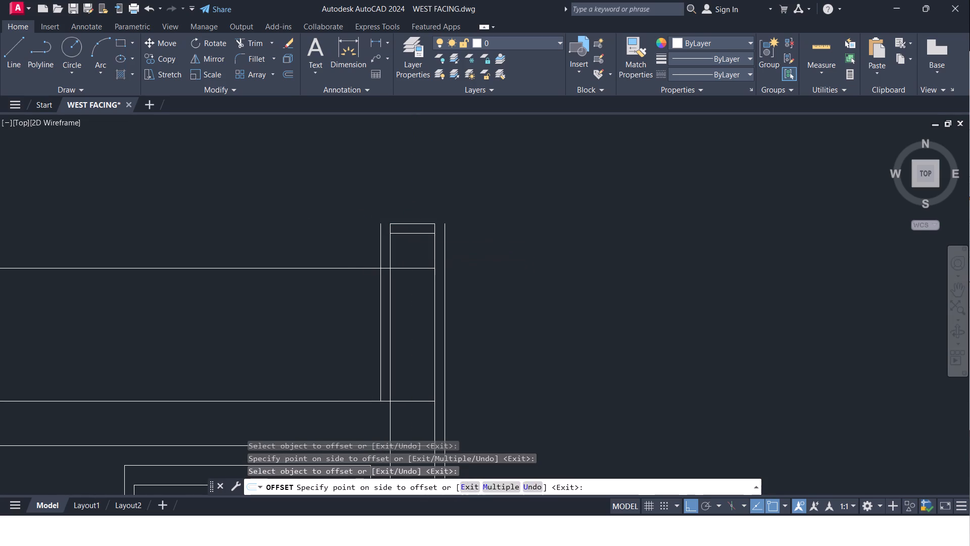
middle_click_drag(288, 250, 368, 243)
key("Escape")
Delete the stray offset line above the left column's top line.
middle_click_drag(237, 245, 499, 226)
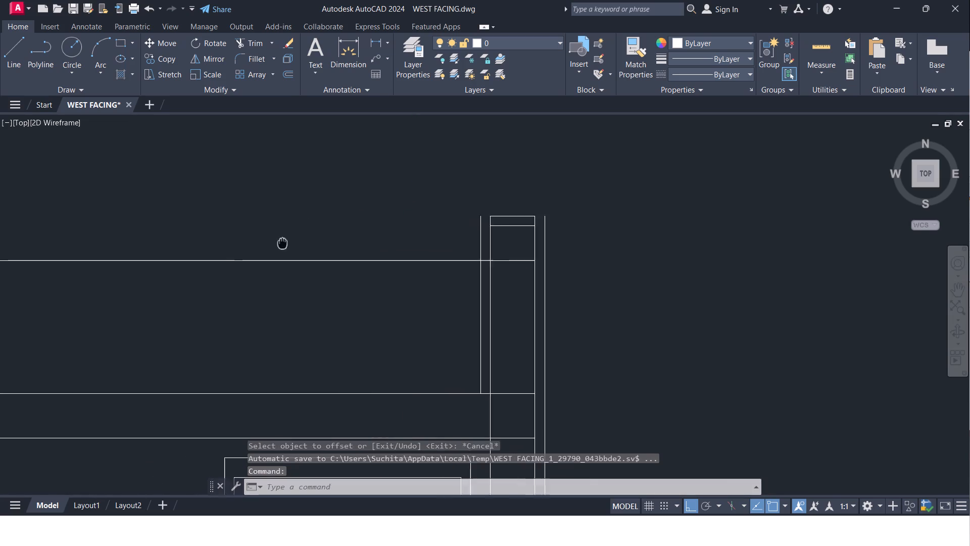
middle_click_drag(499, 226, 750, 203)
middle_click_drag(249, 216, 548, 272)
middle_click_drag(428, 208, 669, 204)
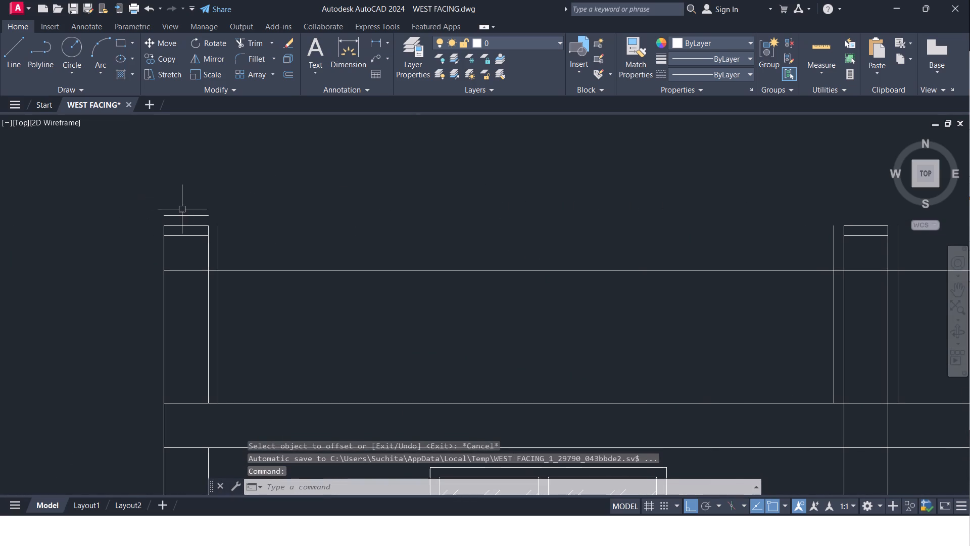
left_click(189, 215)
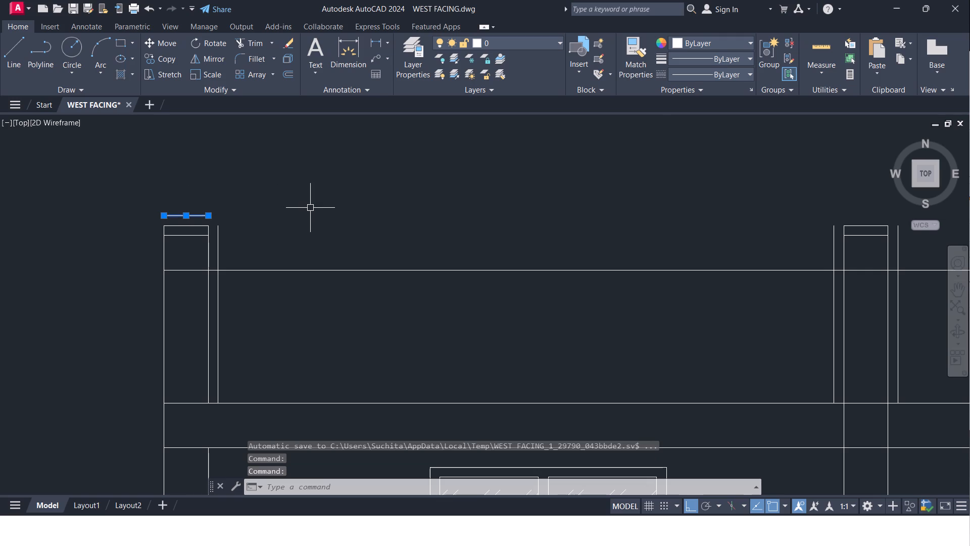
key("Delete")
Extend the left column's two cap lines to the offset vertical line in the bay.
scroll(218, 236, "up", 1)
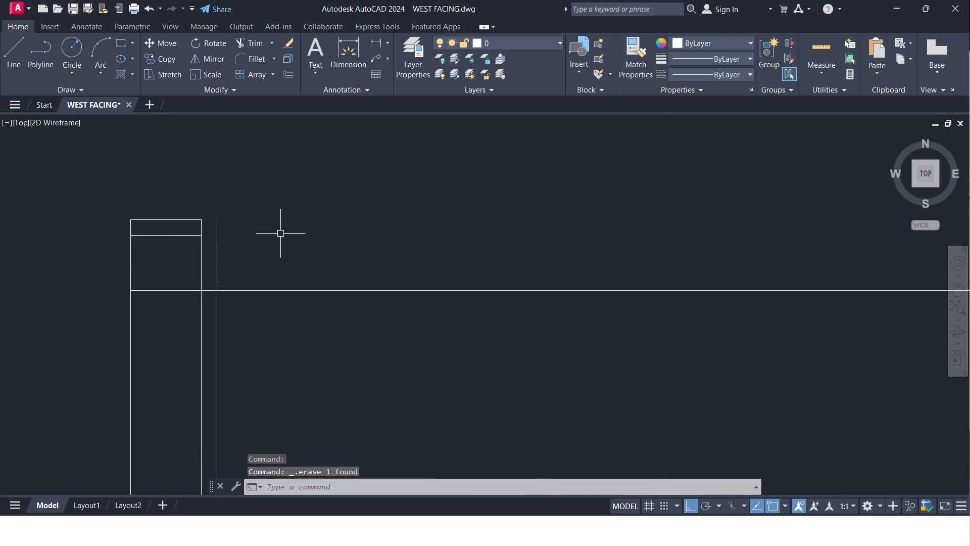
type("EX")
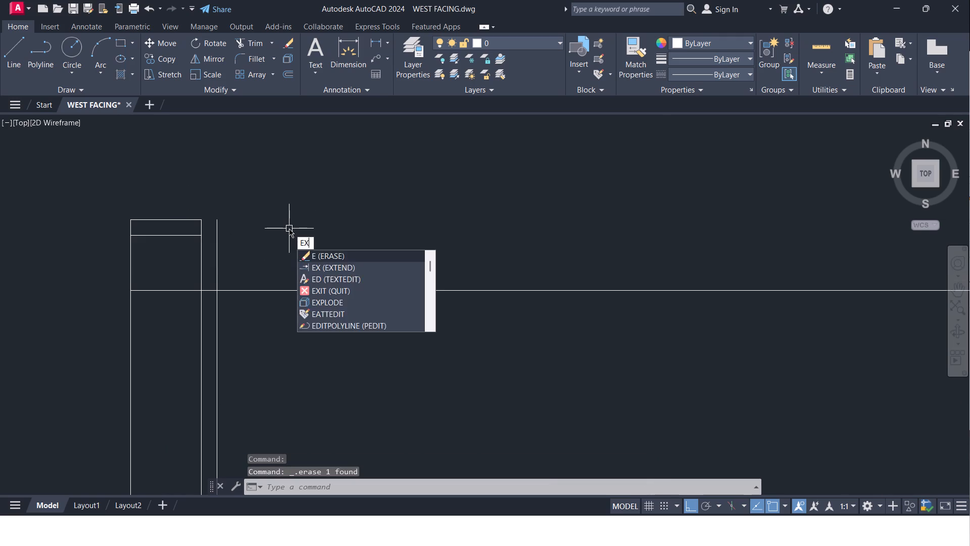
key("Return")
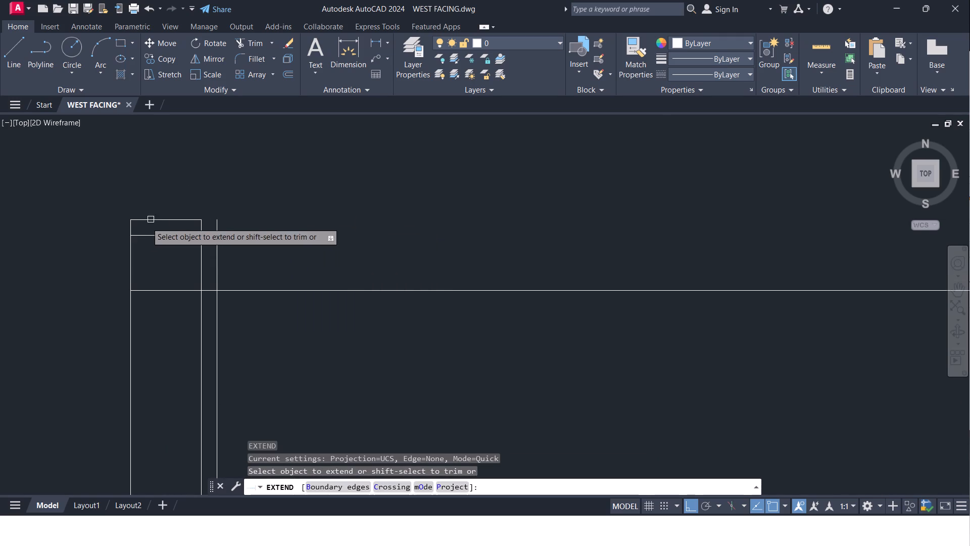
left_click(183, 236)
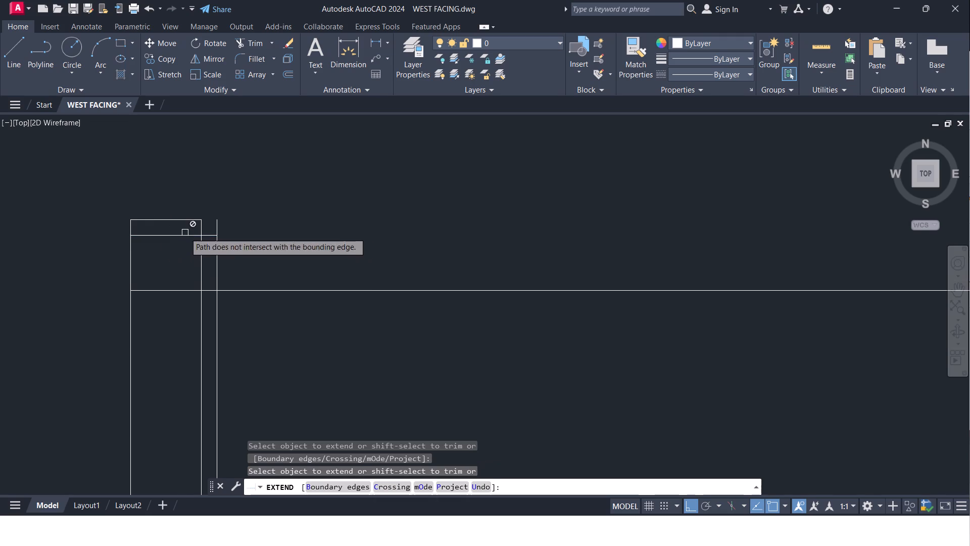
left_click(183, 219)
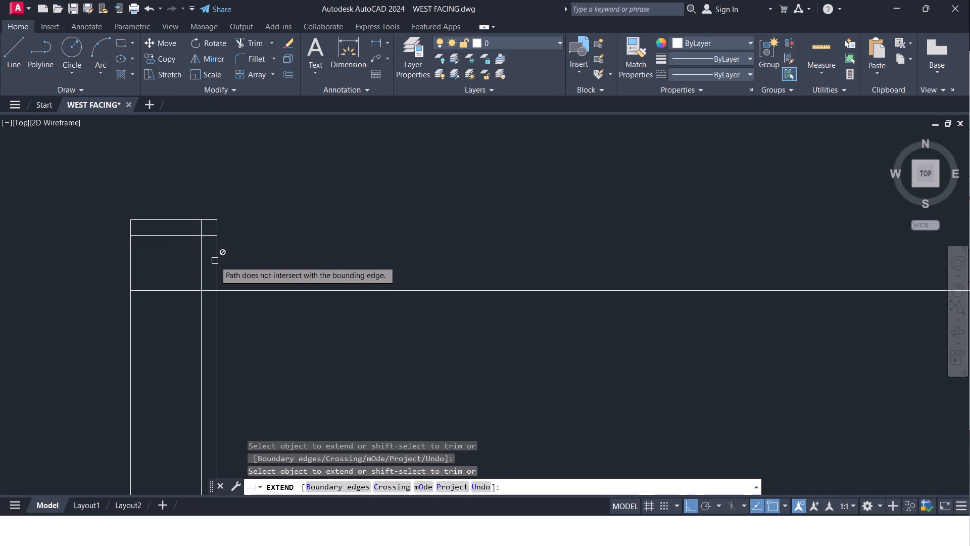
key("Escape")
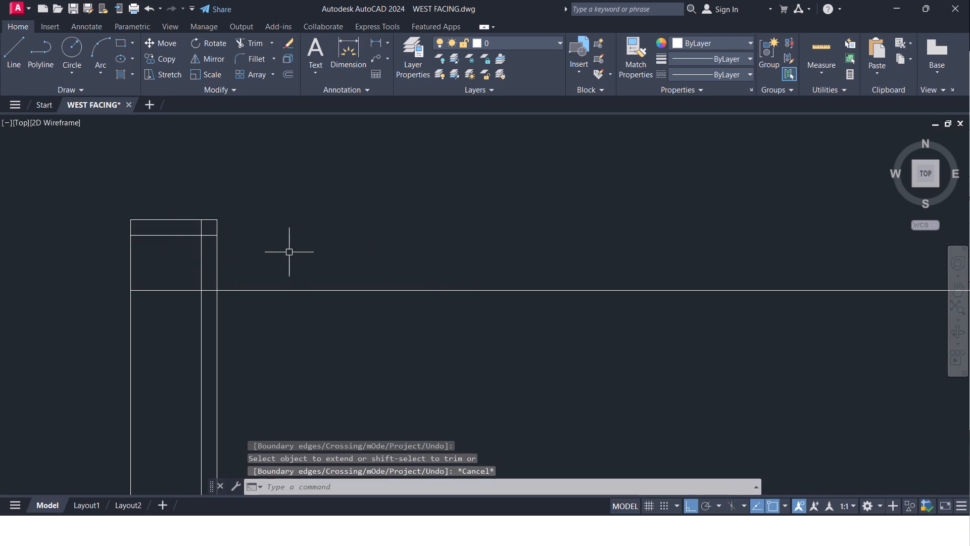
Trim the left column's inner edge out of its cap and remove the offset vertical line below the cap.
type("TR")
left_click(302, 281)
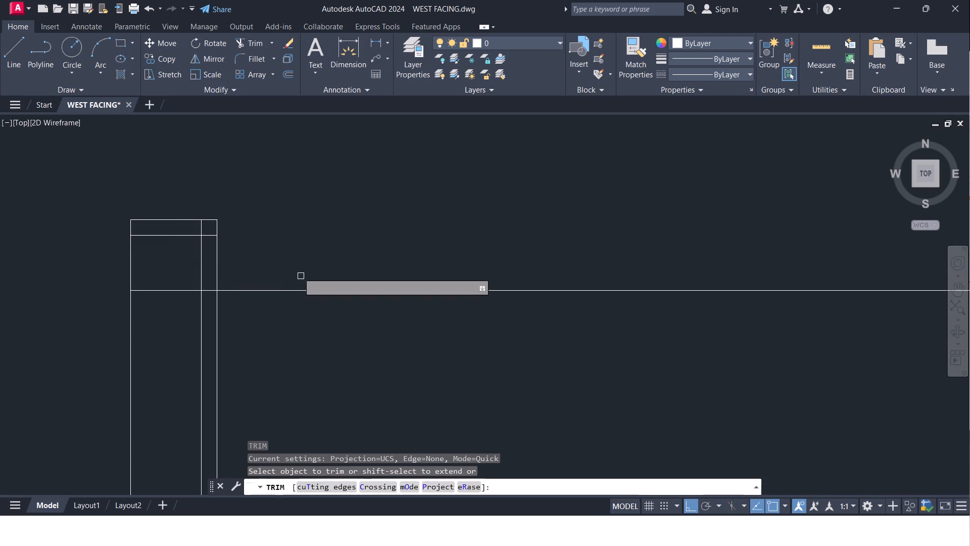
scroll(210, 233, "up", 2)
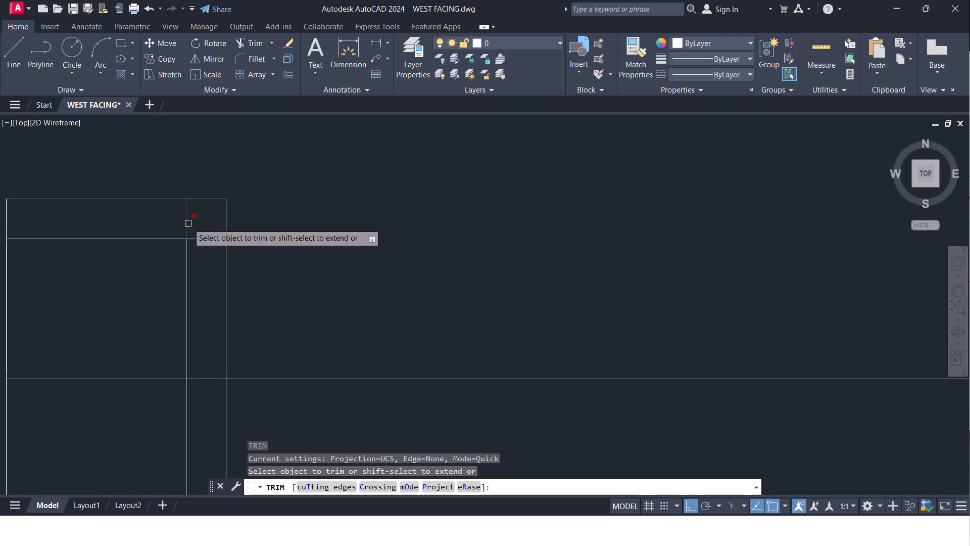
left_click(188, 223)
left_click(186, 295)
scroll(186, 294, "down", 1)
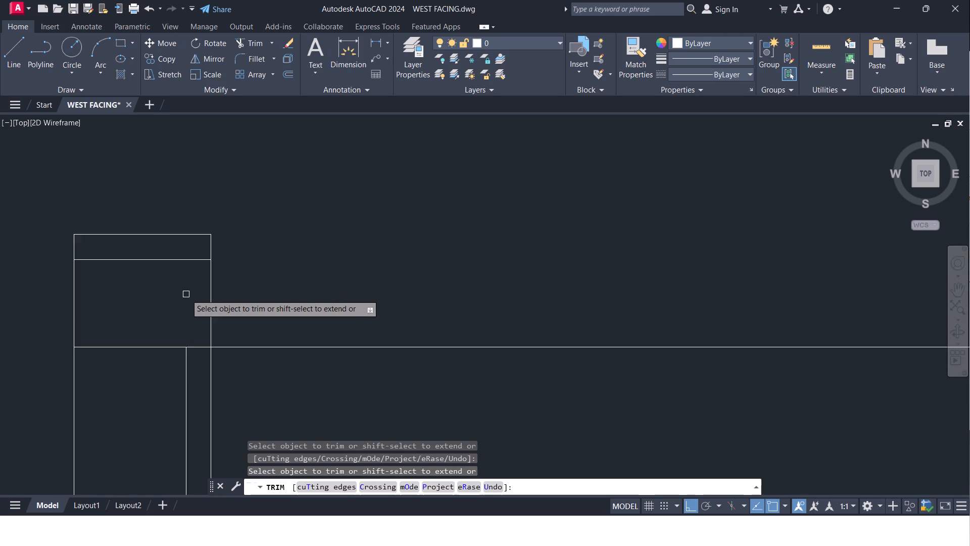
scroll(186, 294, "down", 2)
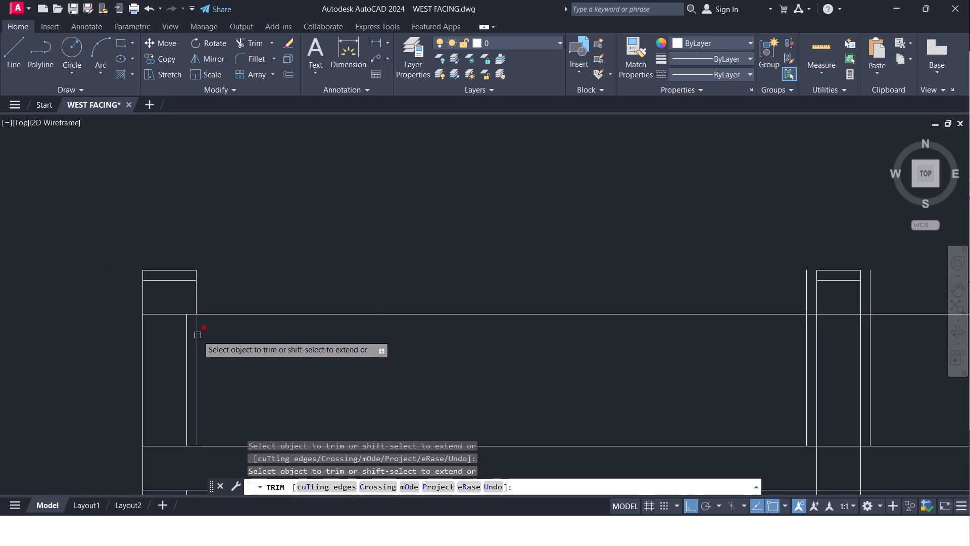
key("ctrl+z")
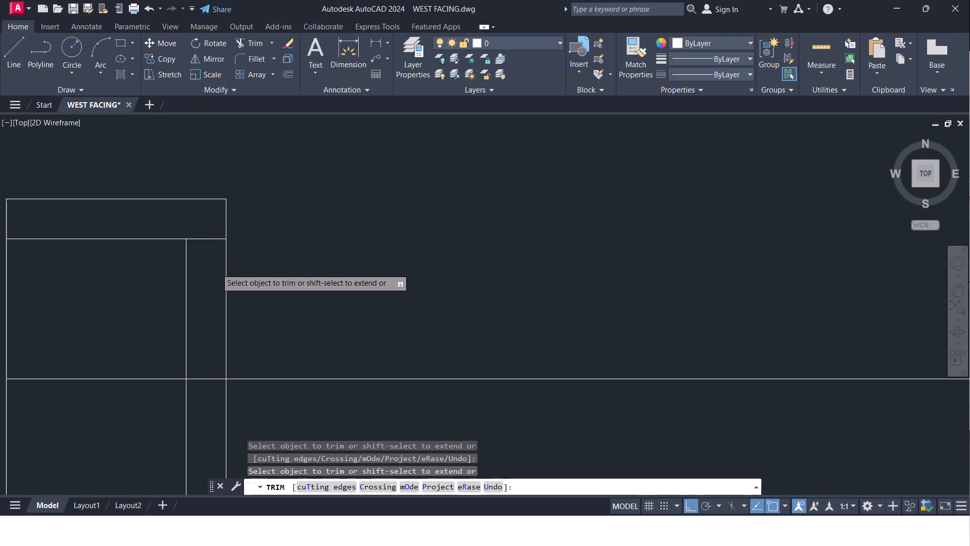
left_click(228, 288)
scroll(228, 287, "down", 1)
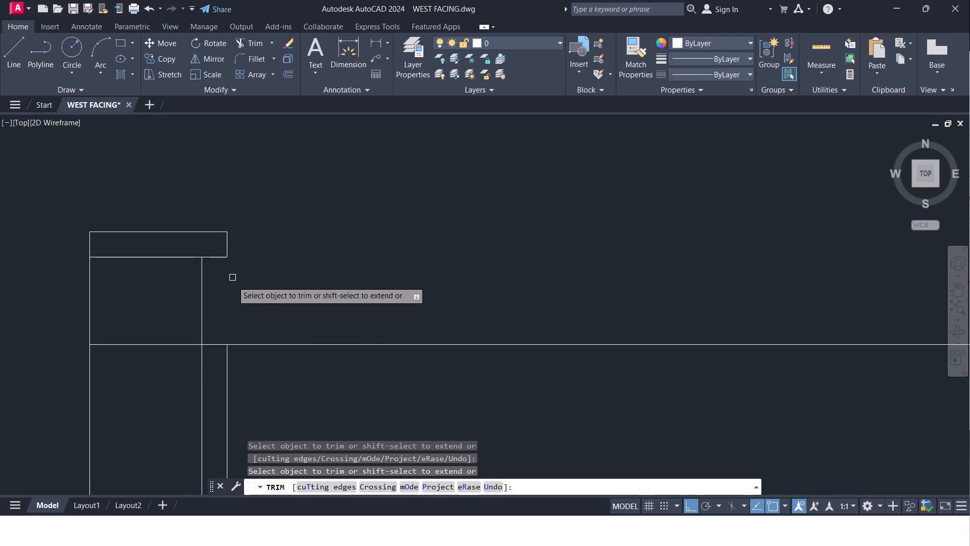
left_click(229, 366)
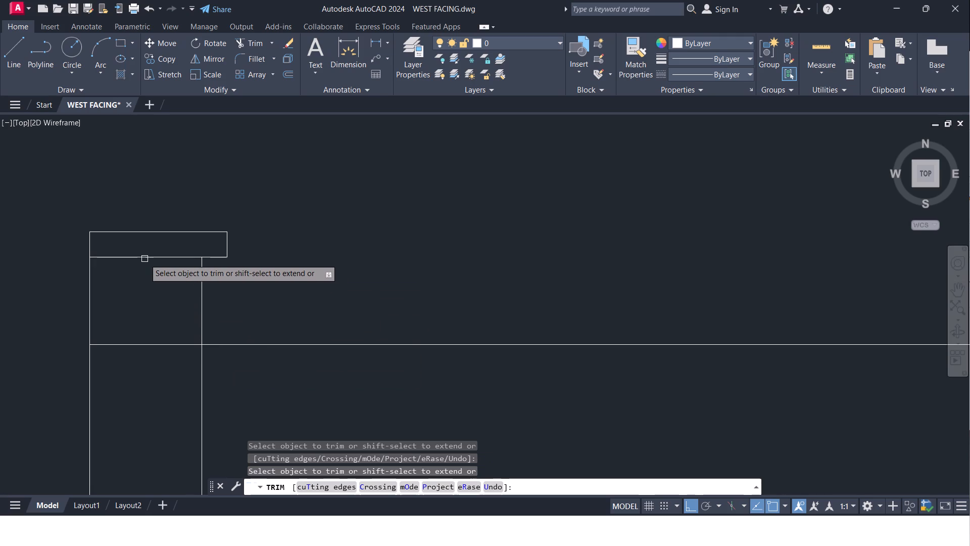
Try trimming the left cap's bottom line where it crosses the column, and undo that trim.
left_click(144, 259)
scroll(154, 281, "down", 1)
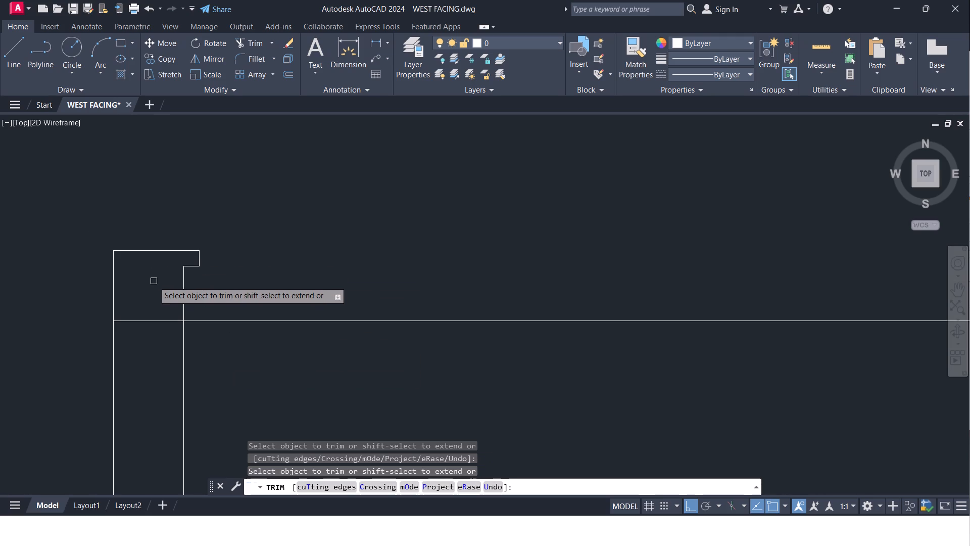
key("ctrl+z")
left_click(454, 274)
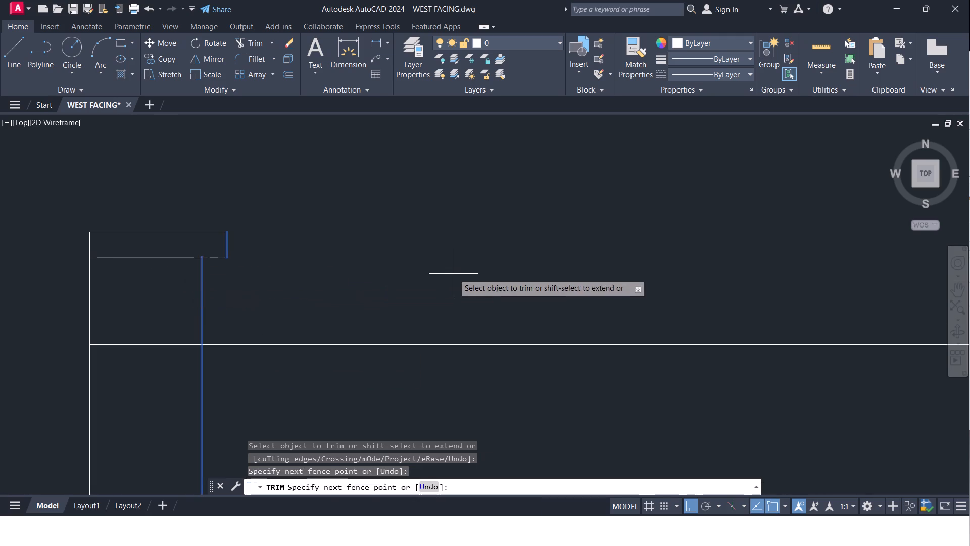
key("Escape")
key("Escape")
Trim the horizontal parapet line where it crosses inside the left column.
key("t")
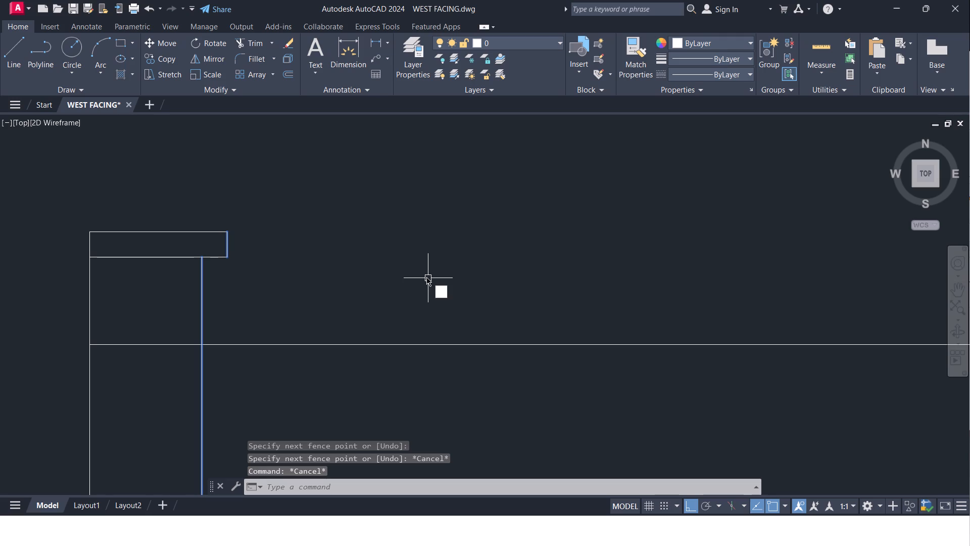
key("r")
left_click(456, 303)
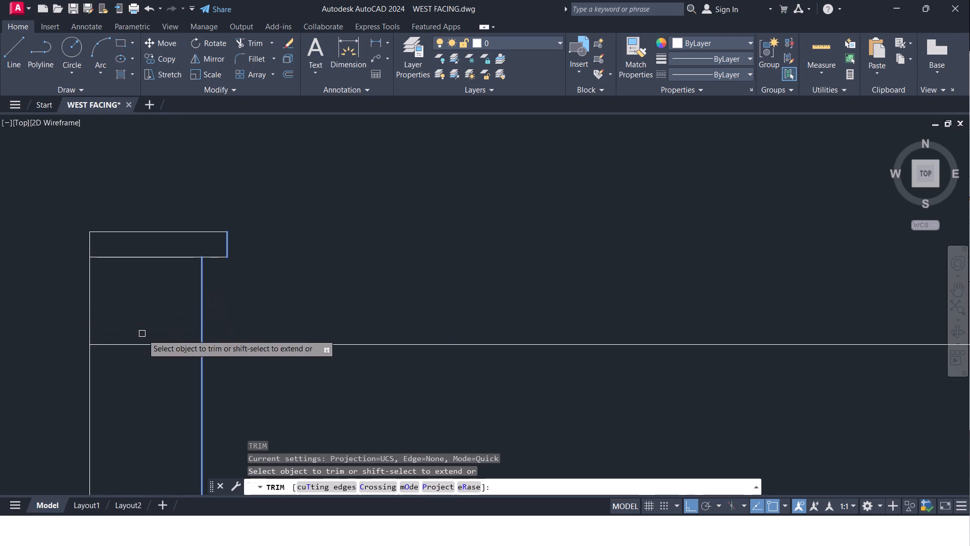
left_click(146, 344)
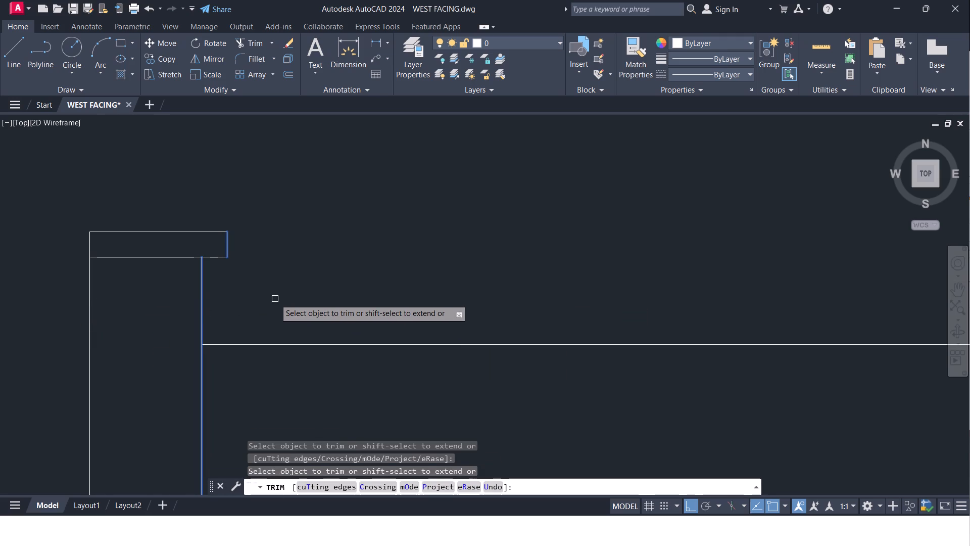
key("Escape")
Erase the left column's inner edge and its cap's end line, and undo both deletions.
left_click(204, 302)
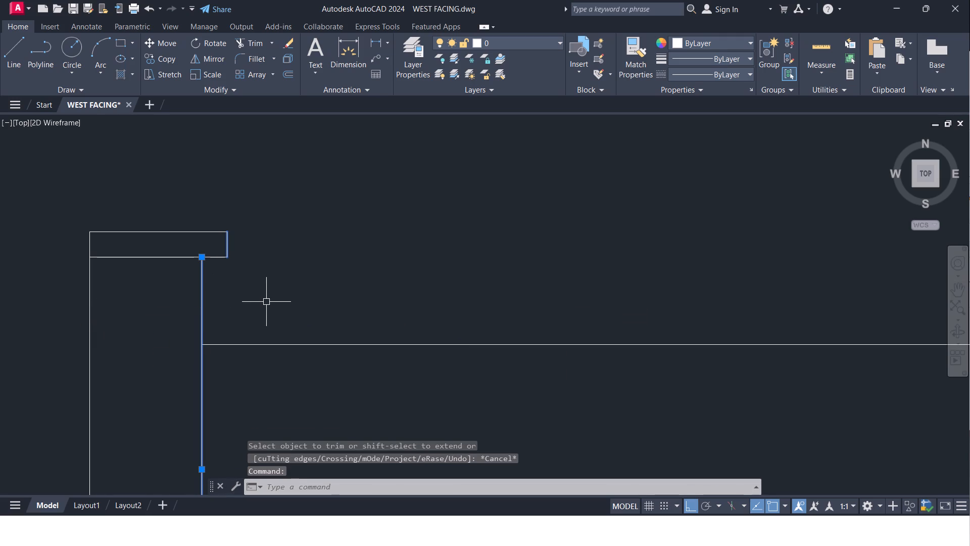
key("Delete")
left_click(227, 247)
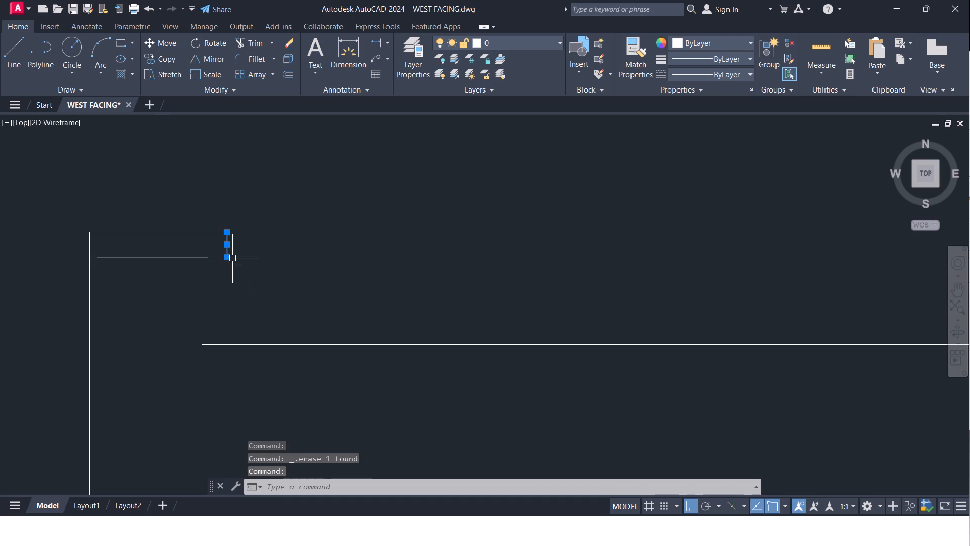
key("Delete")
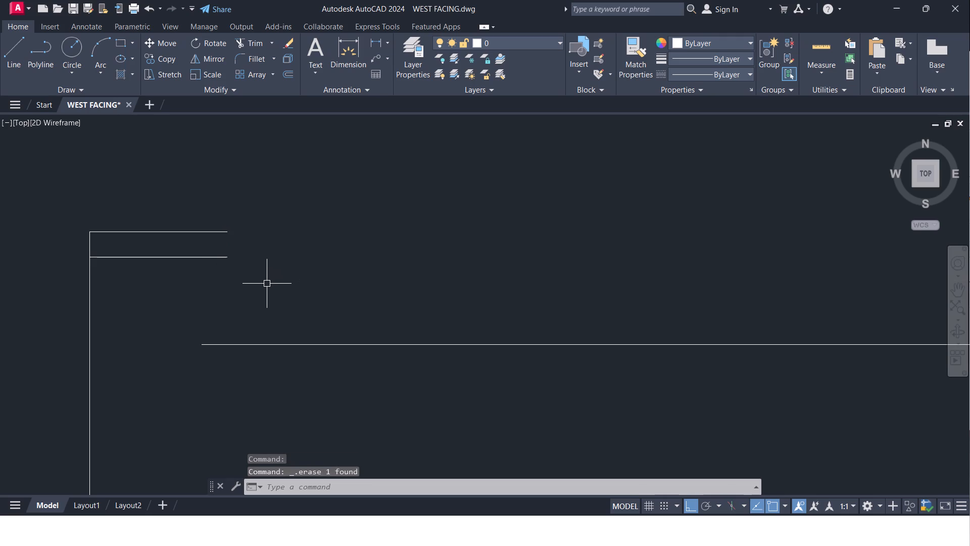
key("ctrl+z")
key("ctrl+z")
Extend the middle column's two cap lines to the offset vertical lines on both sides.
scroll(267, 284, "down", 3)
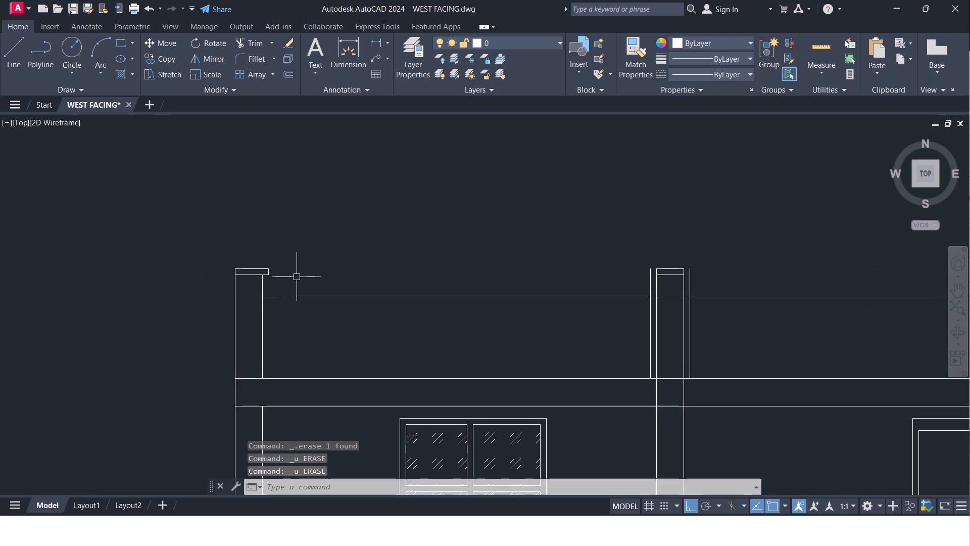
middle_click_drag(297, 277, 184, 248)
middle_click_drag(474, 251, 355, 254)
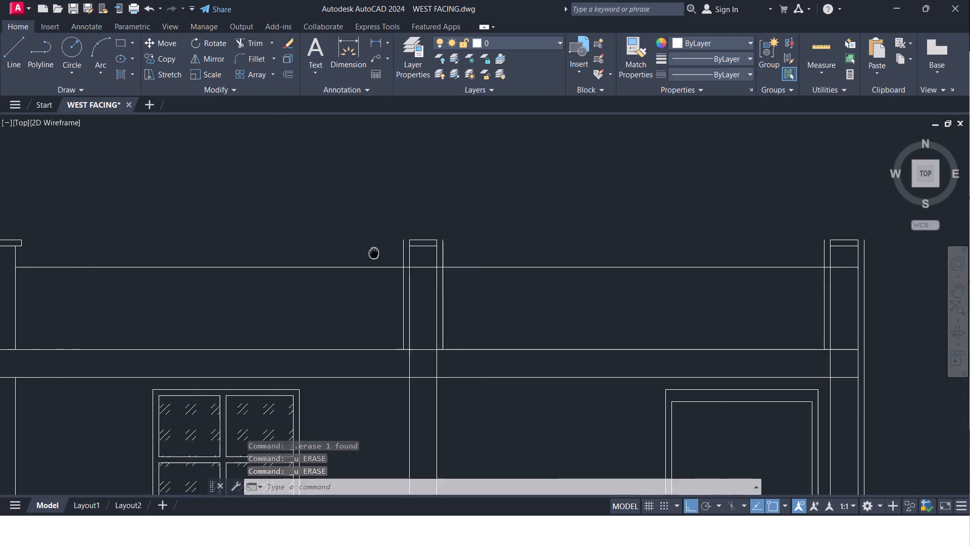
middle_click_drag(355, 254, 329, 256)
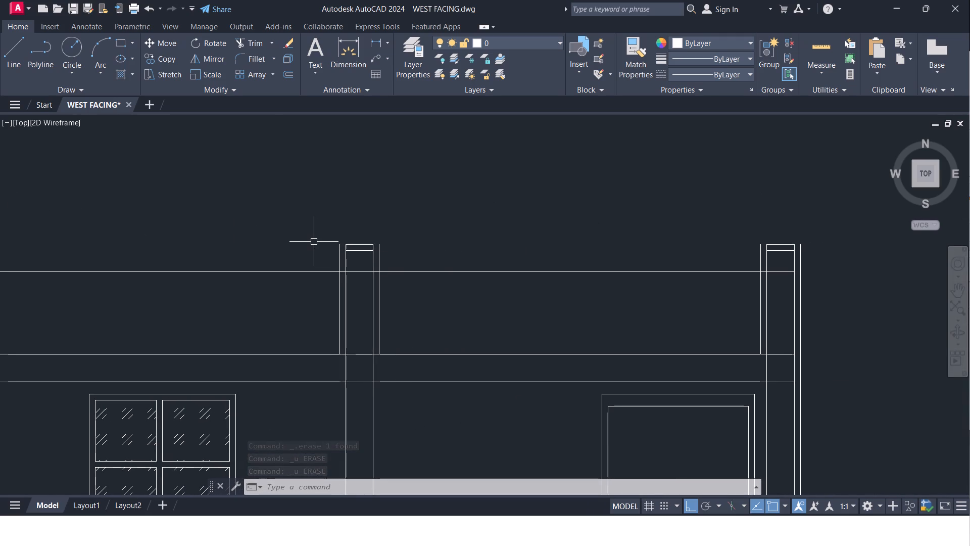
scroll(314, 242, "up", 3)
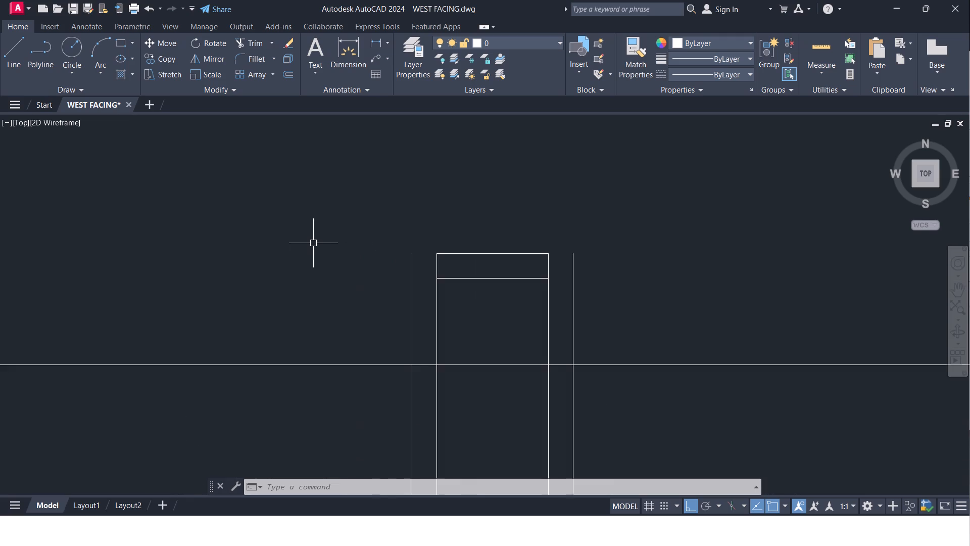
middle_click_drag(313, 243, 244, 216)
key("Escape")
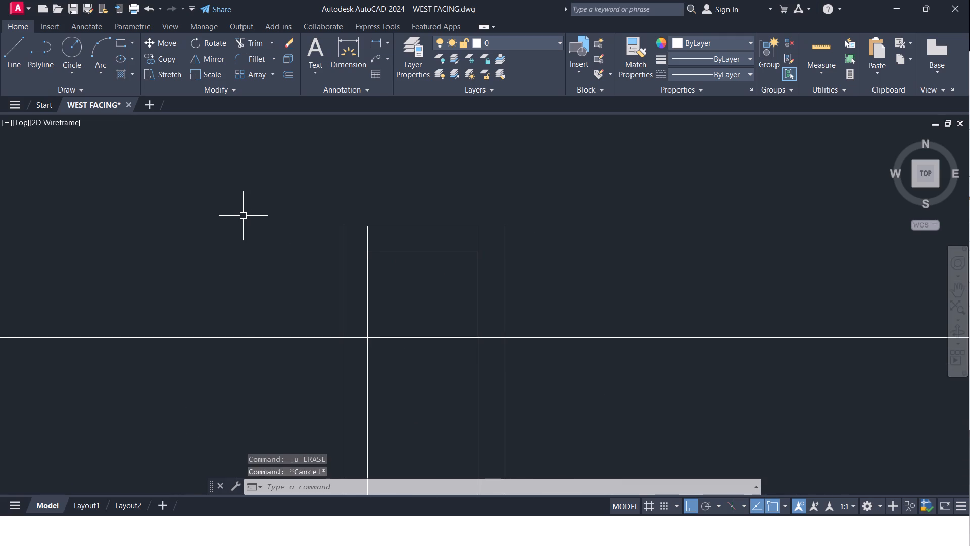
type("EX")
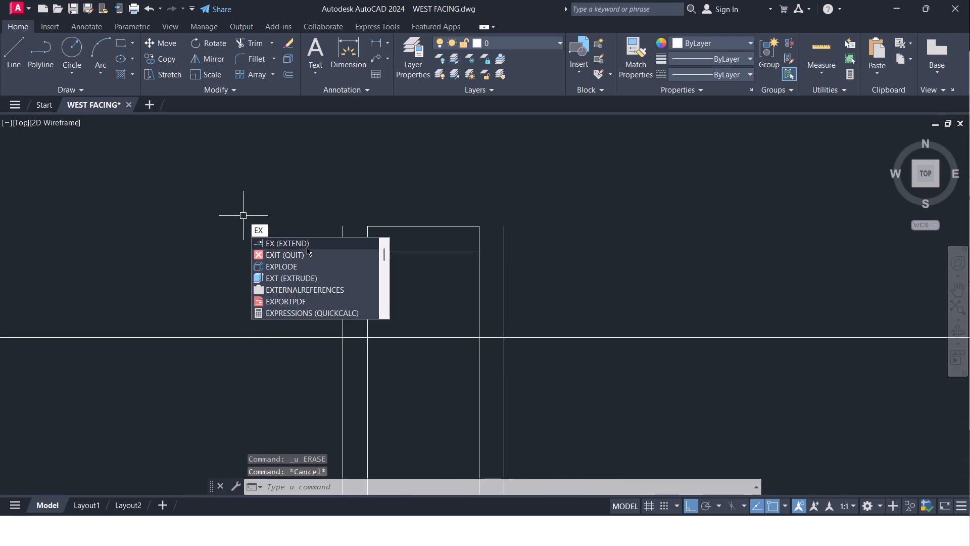
left_click(319, 244)
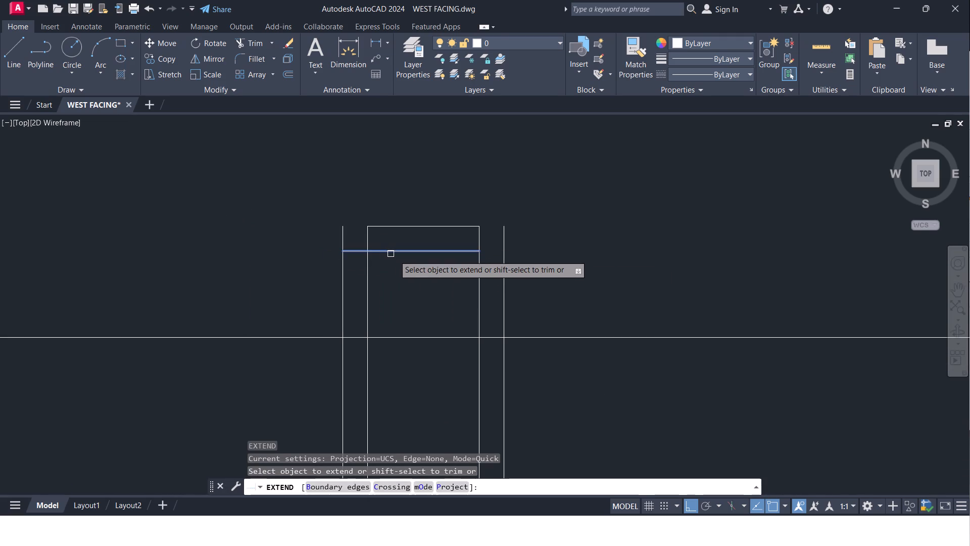
left_click(469, 251)
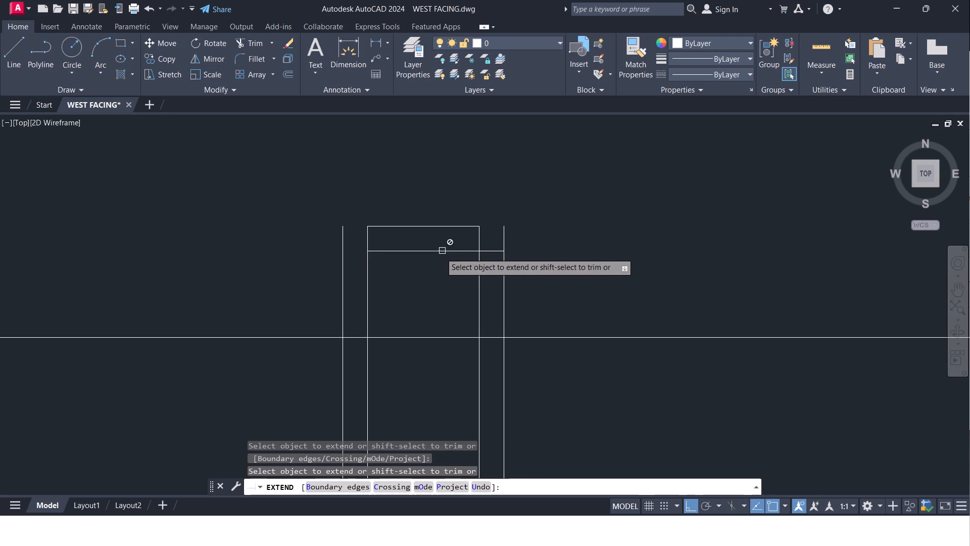
left_click(386, 248)
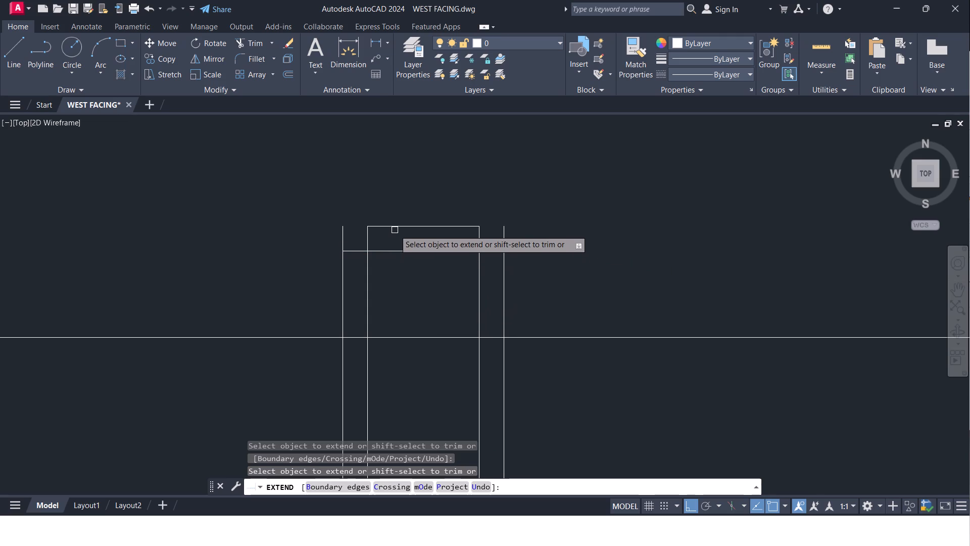
left_click(395, 227)
left_click(442, 226)
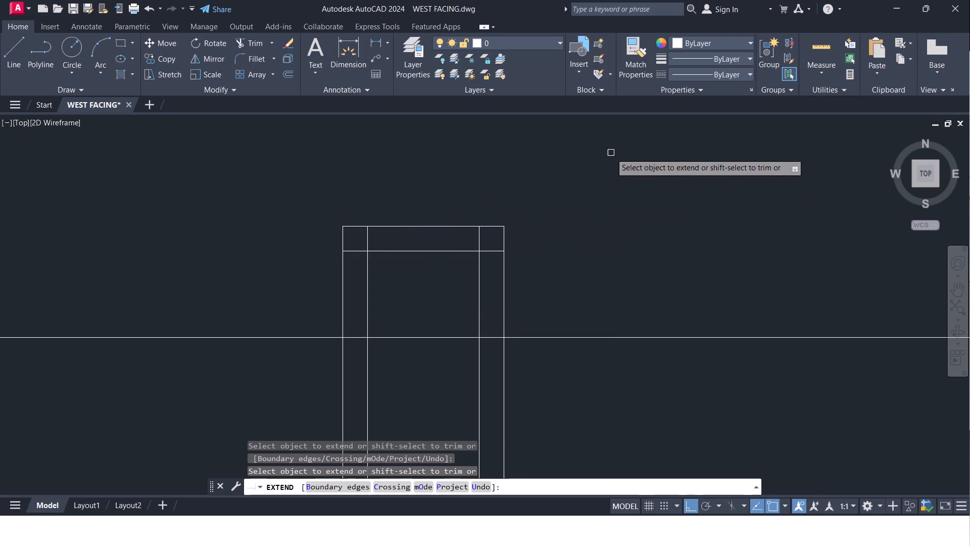
key("Escape")
Trim the offset lines just below the middle column's cap and the column edges inside the cap.
key("t")
key("r")
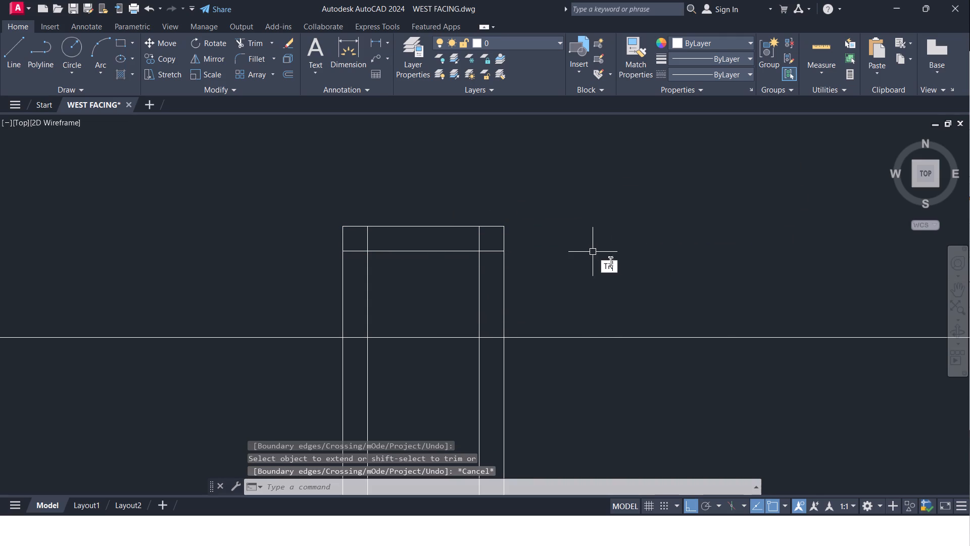
left_click(616, 276)
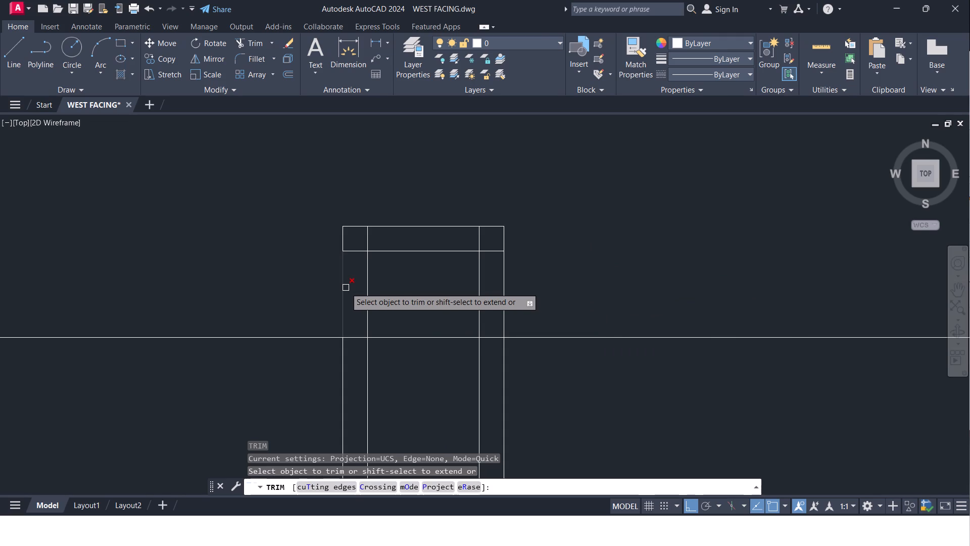
left_click(346, 288)
left_click(505, 287)
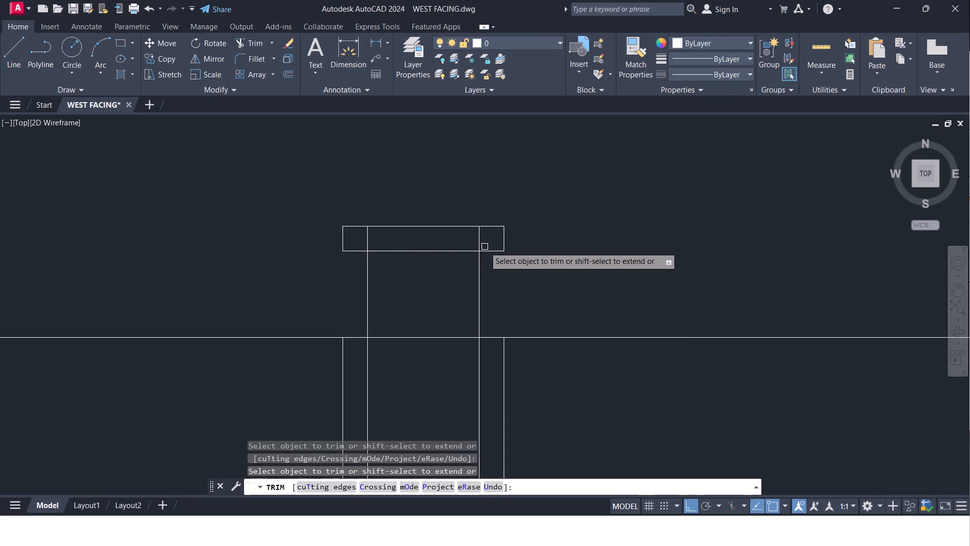
left_click(476, 244)
left_click_drag(357, 239, 376, 243)
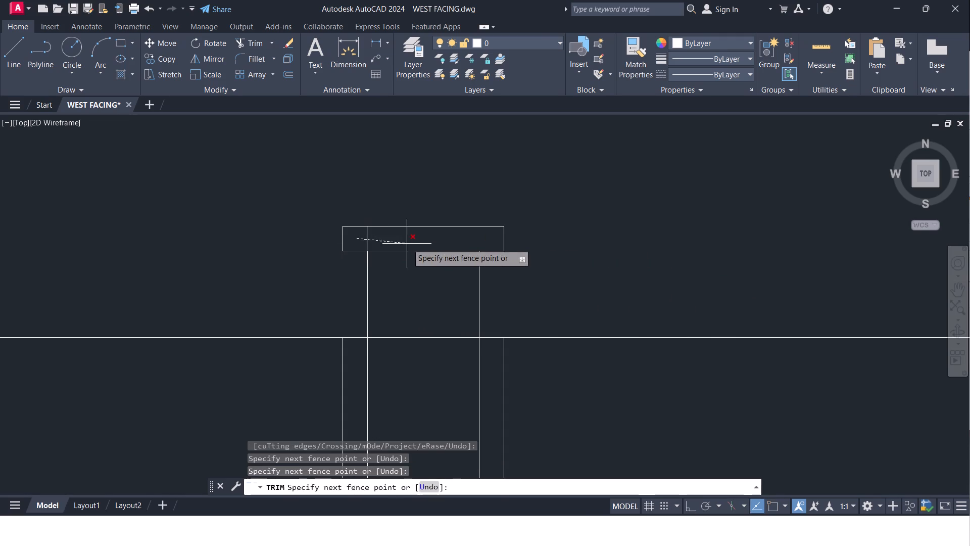
left_click(407, 244)
Trim away the remaining offset lines beside the middle column and the parapet line crossing the column.
scroll(353, 306, "down", 1)
middle_click_drag(353, 306, 389, 229)
scroll(391, 230, "down", 2)
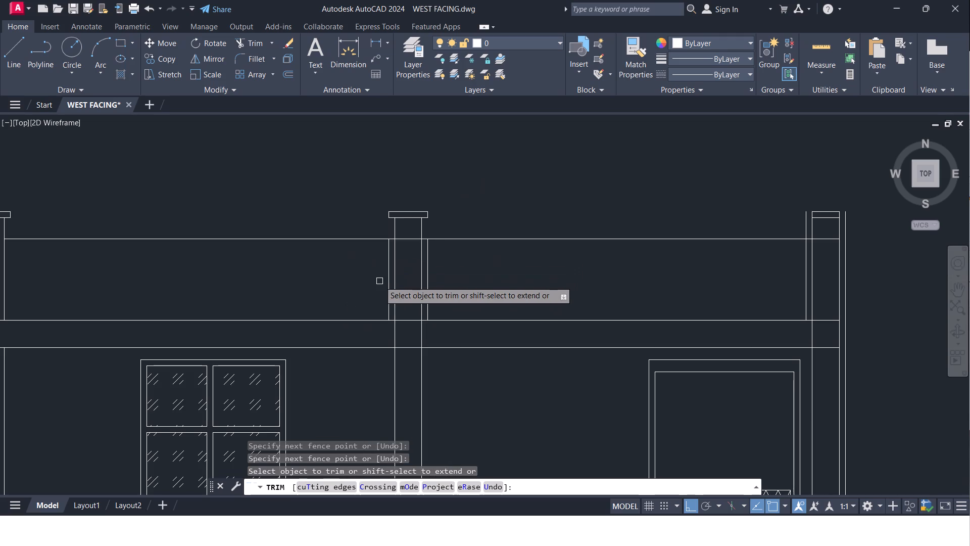
left_click(387, 281)
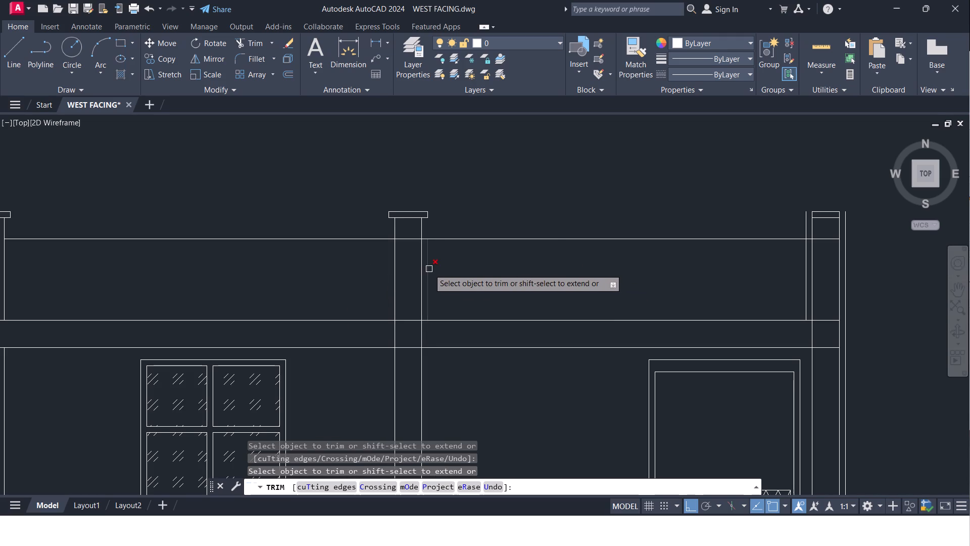
left_click(429, 269)
left_click(407, 240)
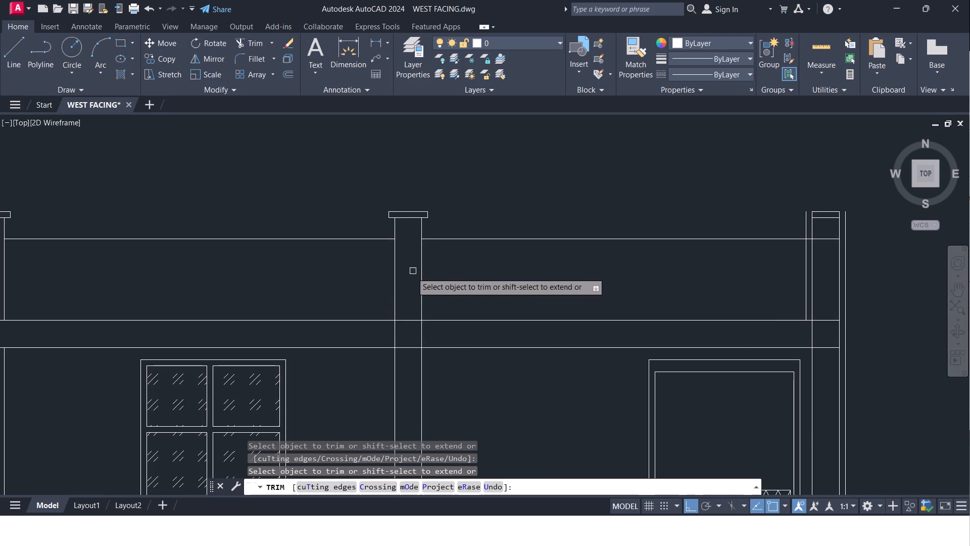
Extend the right column's two cap lines to the offset vertical lines on both sides.
middle_click_drag(467, 283, 252, 286)
middle_click_drag(464, 275, 369, 275)
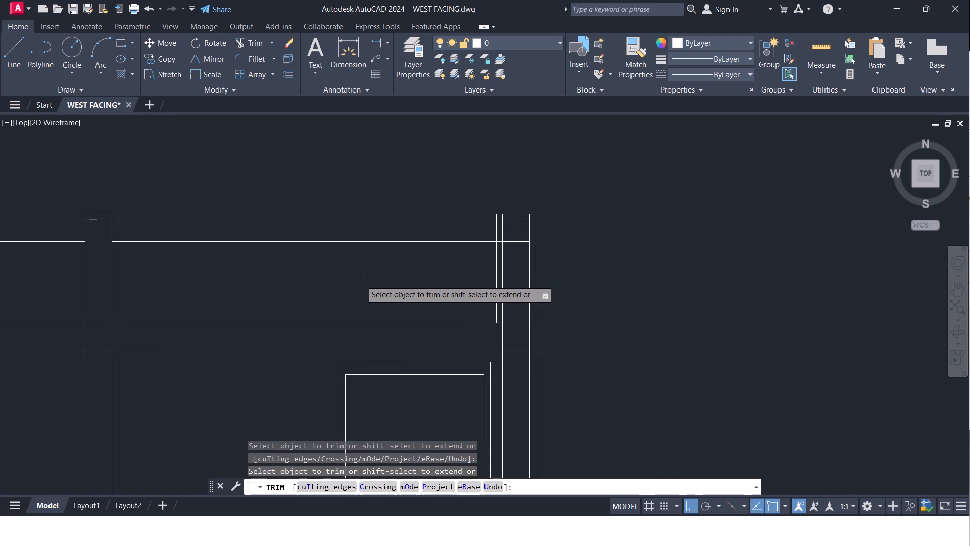
middle_click_drag(375, 282, 323, 283)
scroll(435, 217, "up", 1)
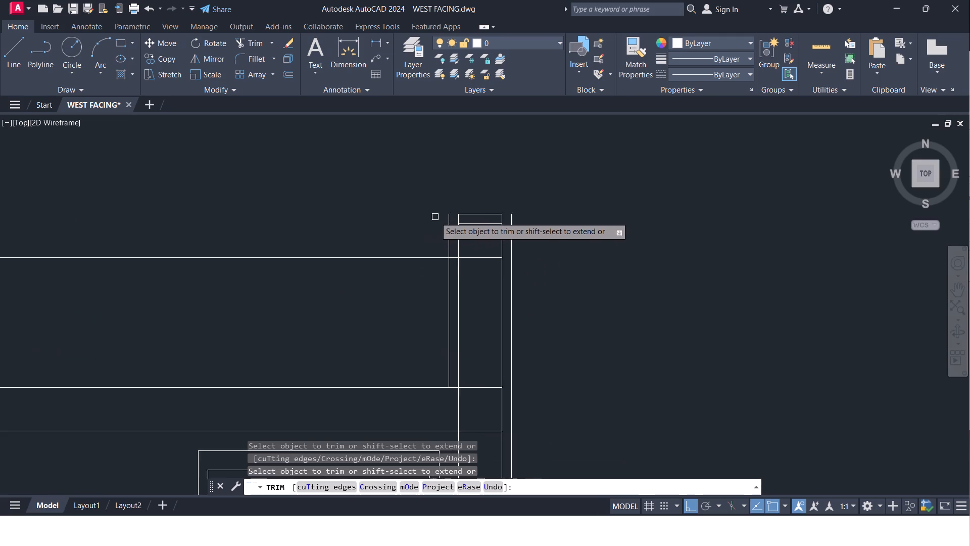
scroll(435, 217, "up", 2)
middle_click_drag(425, 222, 238, 224)
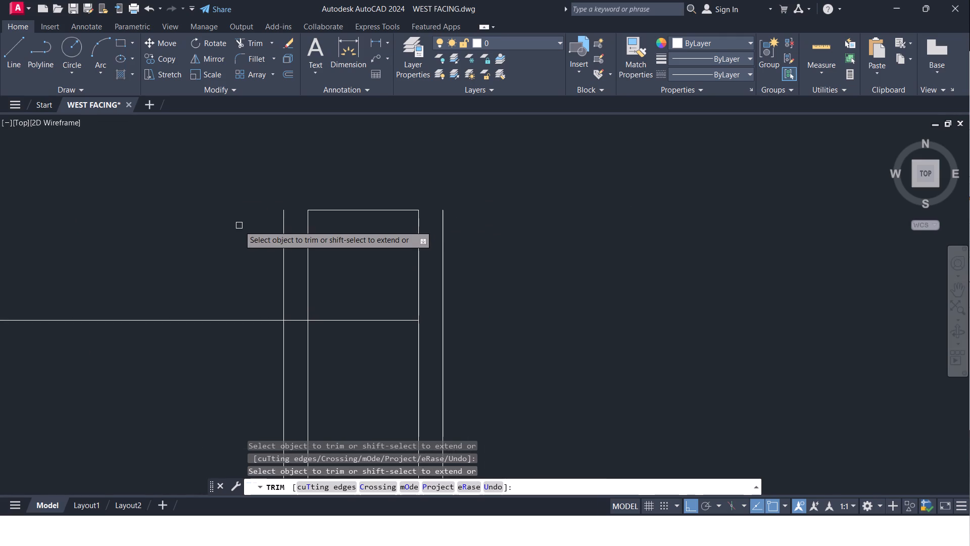
key("Escape")
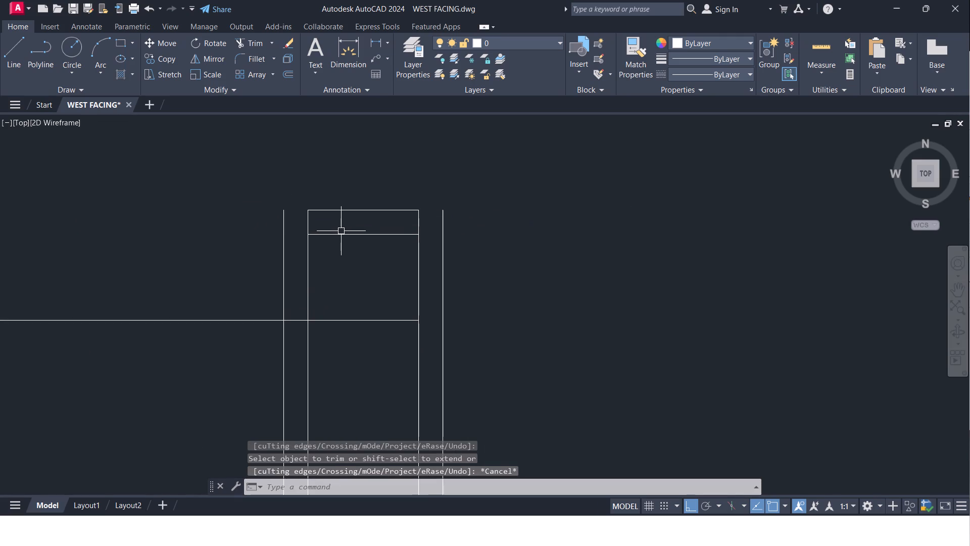
key("e")
key("x")
left_click(360, 255)
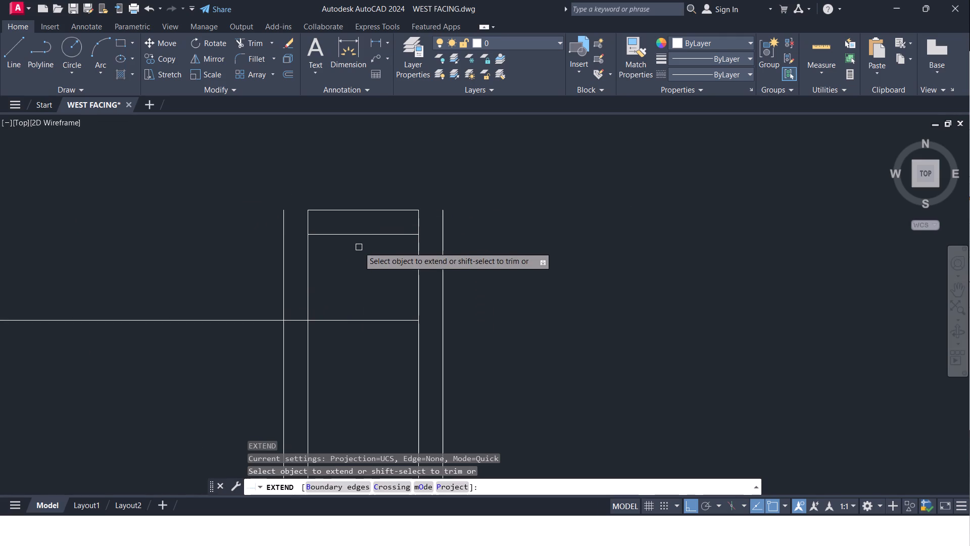
left_click(355, 237)
left_click(370, 237)
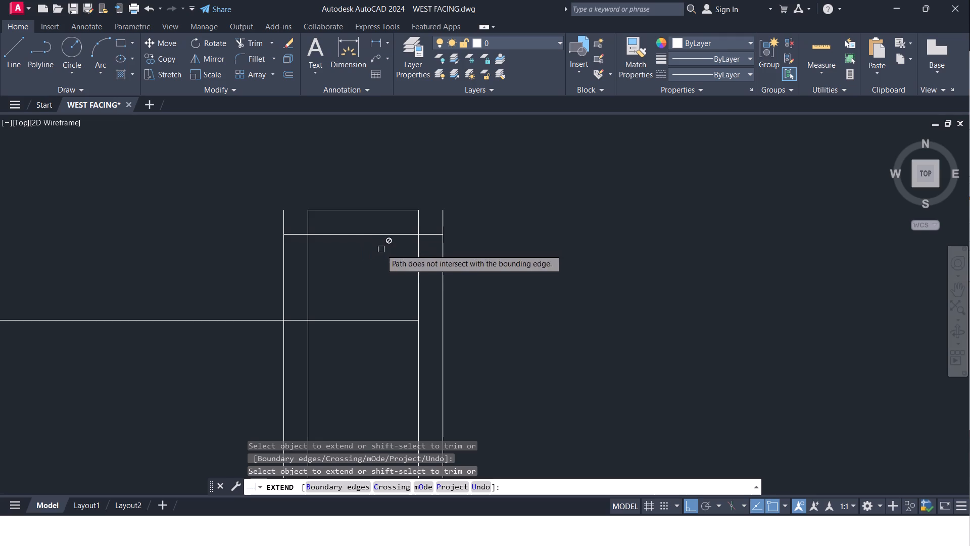
left_click(372, 210)
left_click(333, 208)
key("Escape")
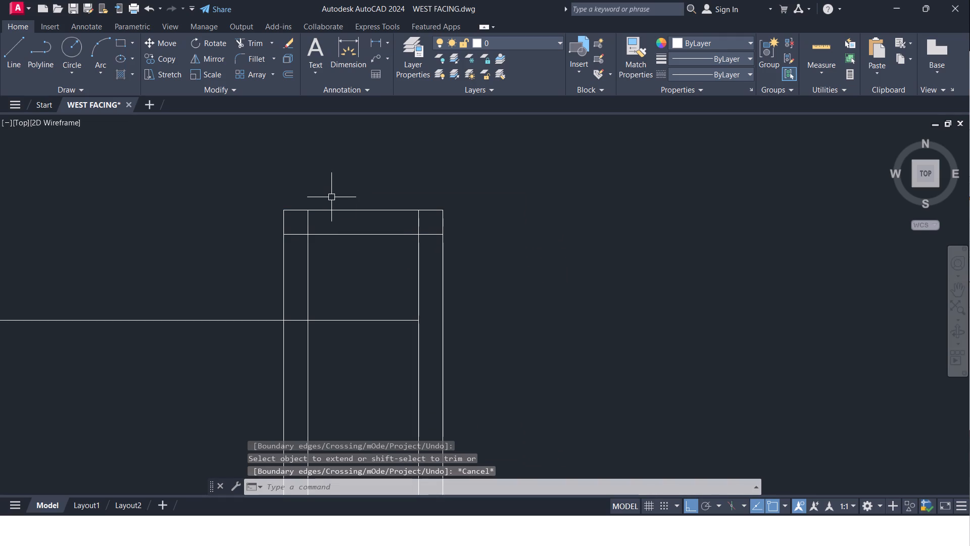
Trim the offset lines below the right column's cap, the column edges inside the cap and the parapet line crossing the column.
key("t")
key("r")
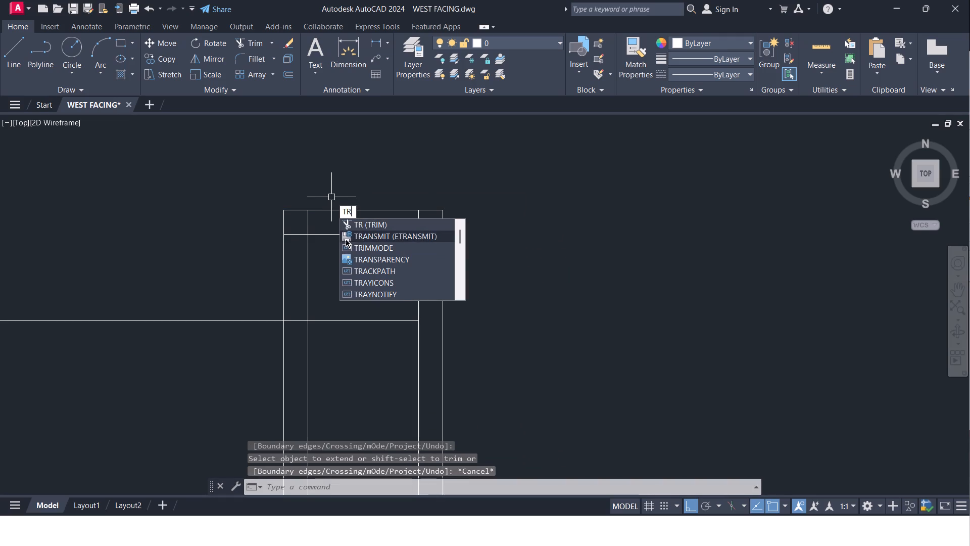
left_click(355, 227)
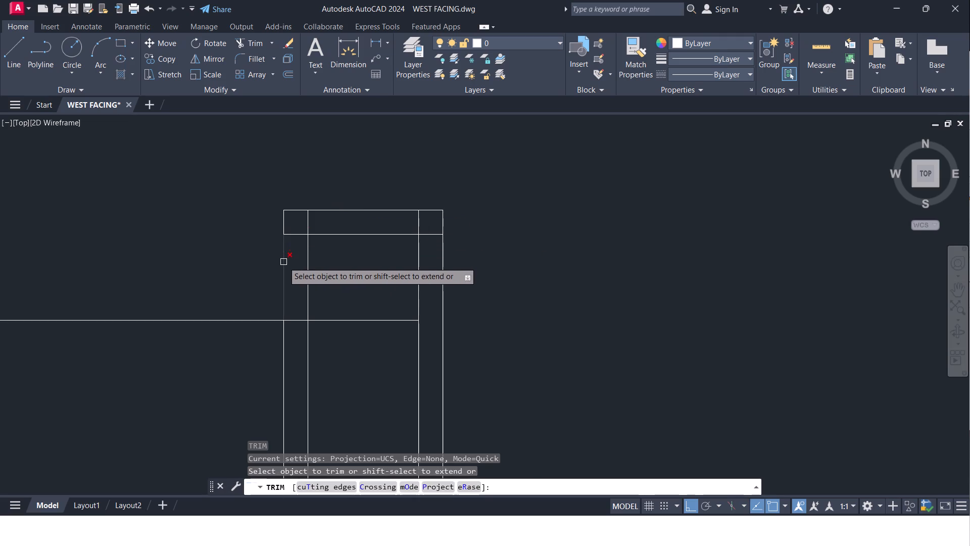
left_click(283, 262)
left_click(444, 263)
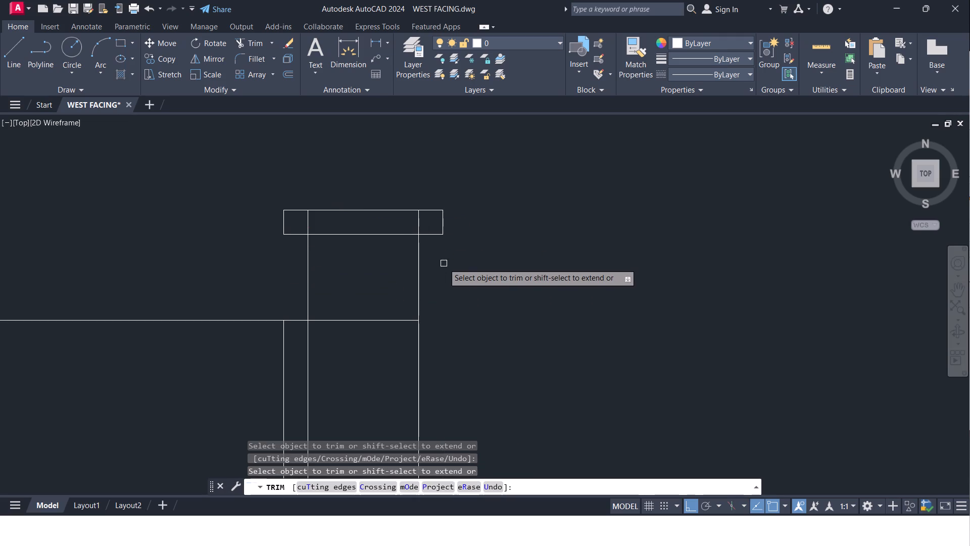
left_click(280, 370)
left_click(311, 223)
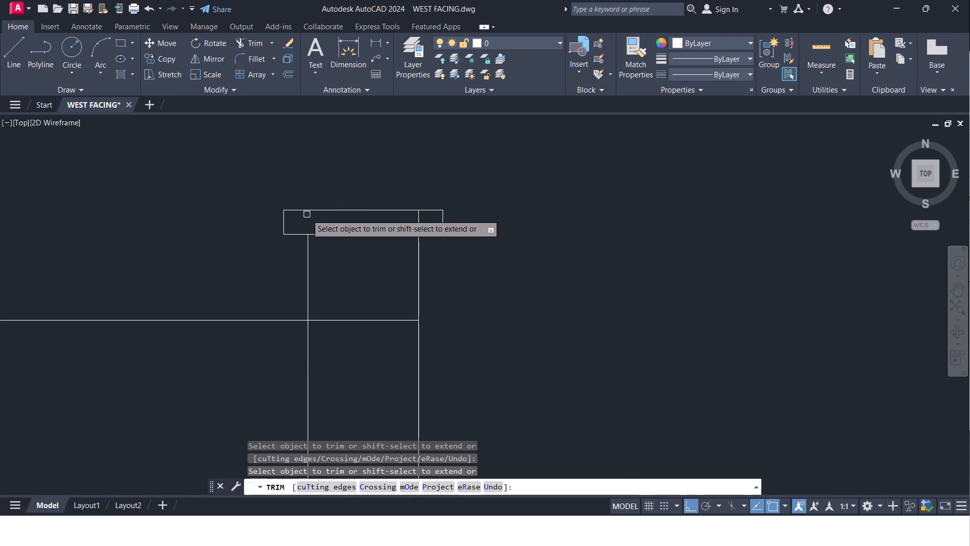
left_click(341, 320)
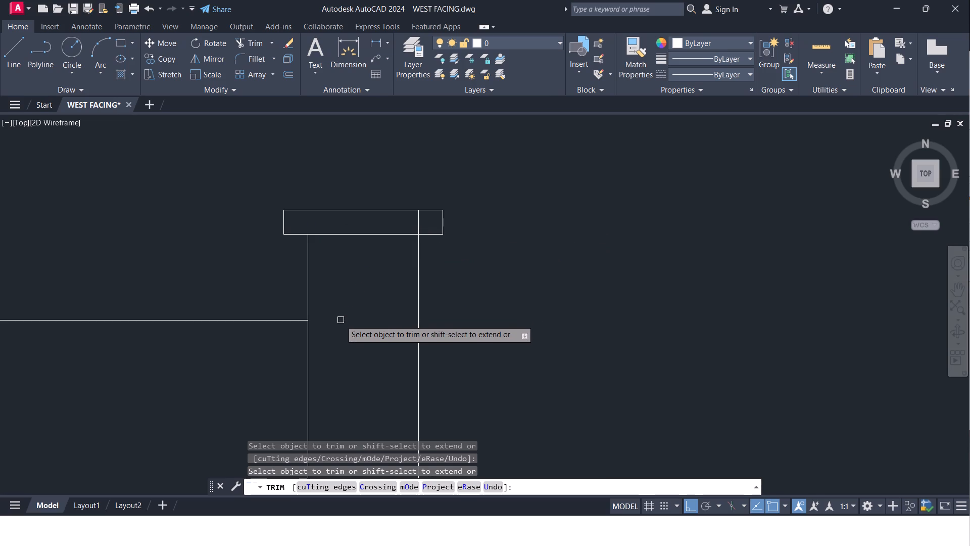
left_click(416, 228)
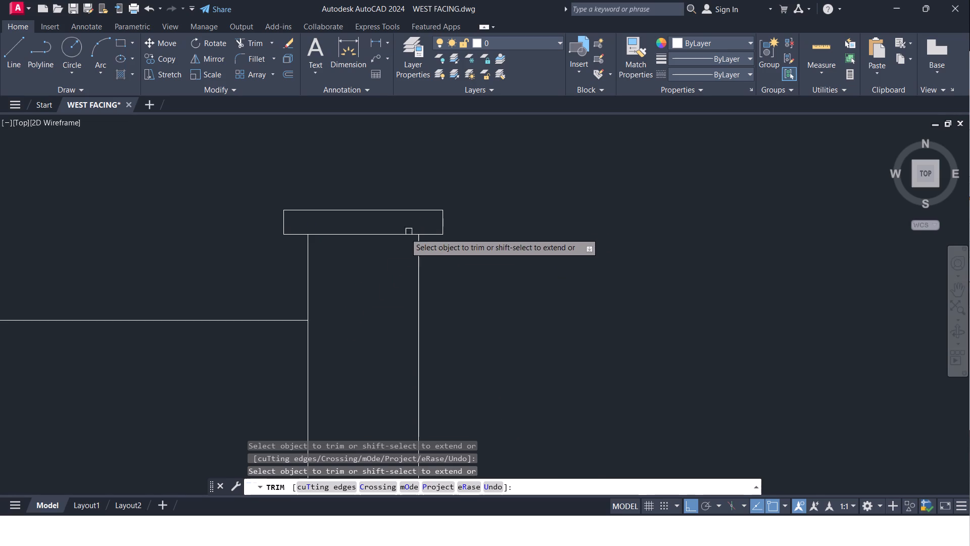
Offset the left column's inner edge and the middle column's facing edge 2" into the parapet bay above the window.
scroll(369, 298, "down", 4)
middle_click_drag(226, 329, 524, 298)
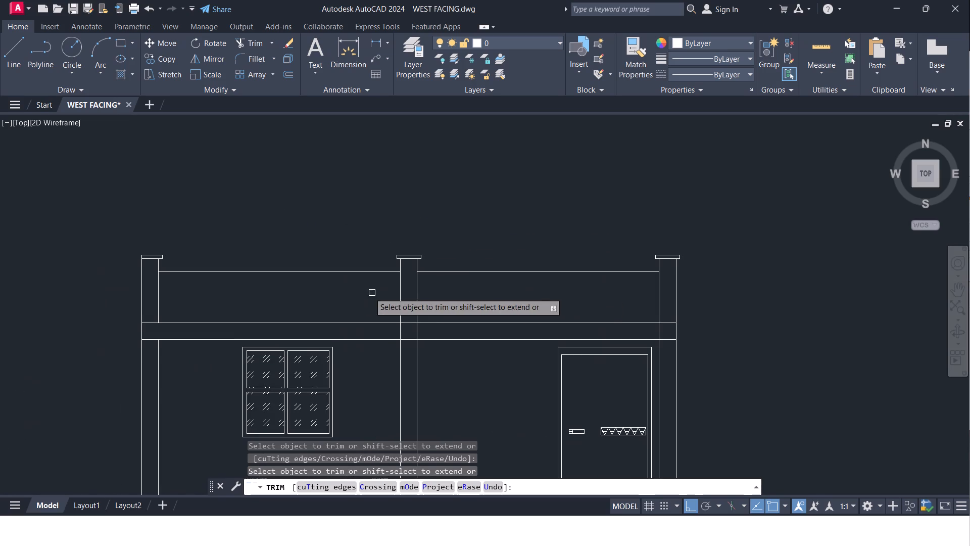
middle_click_drag(248, 294, 369, 304)
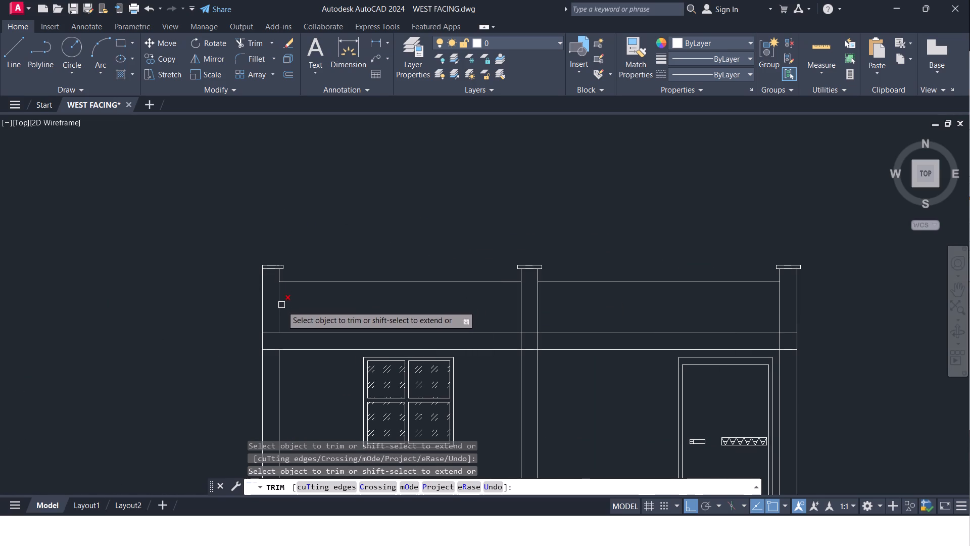
scroll(289, 303, "up", 2)
middle_click_drag(289, 302, 282, 267)
key("Escape")
key("o")
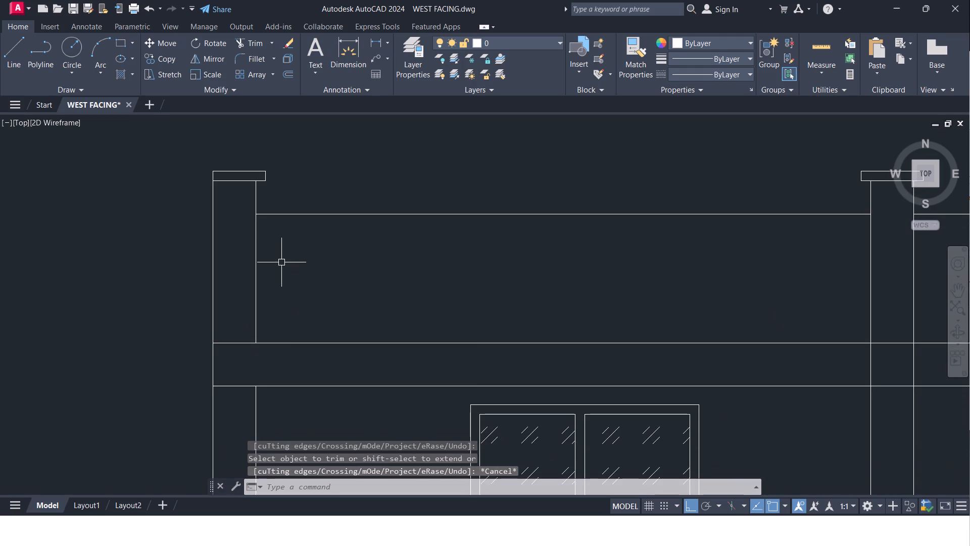
key("Return")
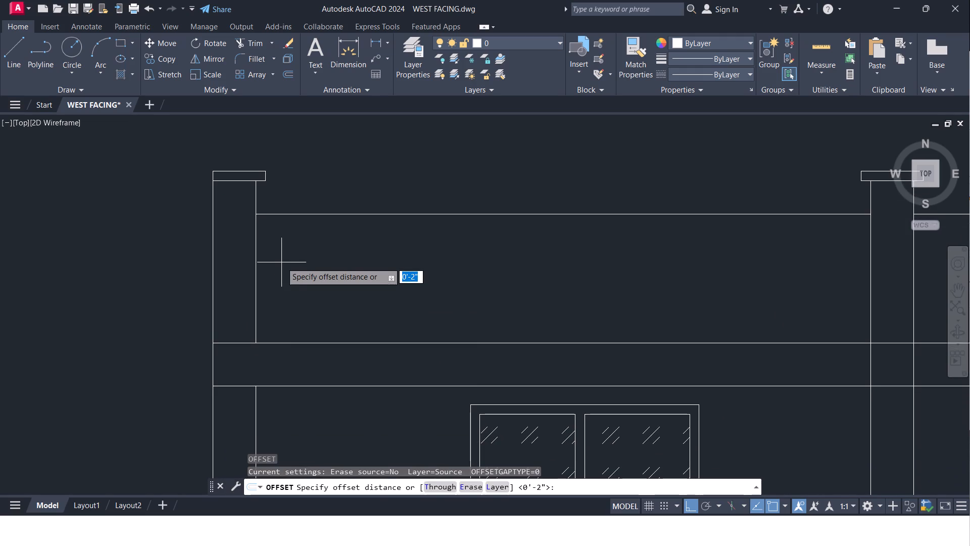
key("Return")
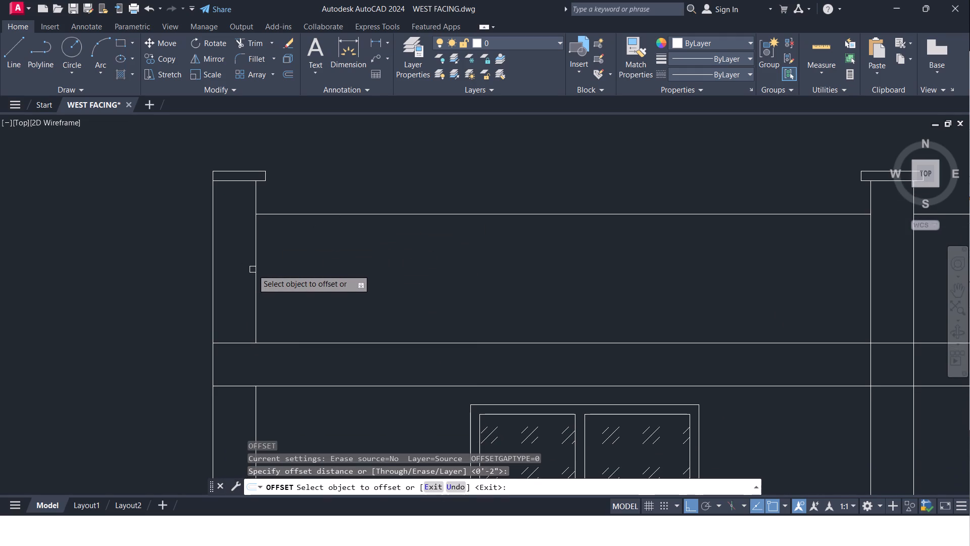
left_click(254, 271)
left_click(301, 288)
middle_click_drag(407, 280, 199, 279)
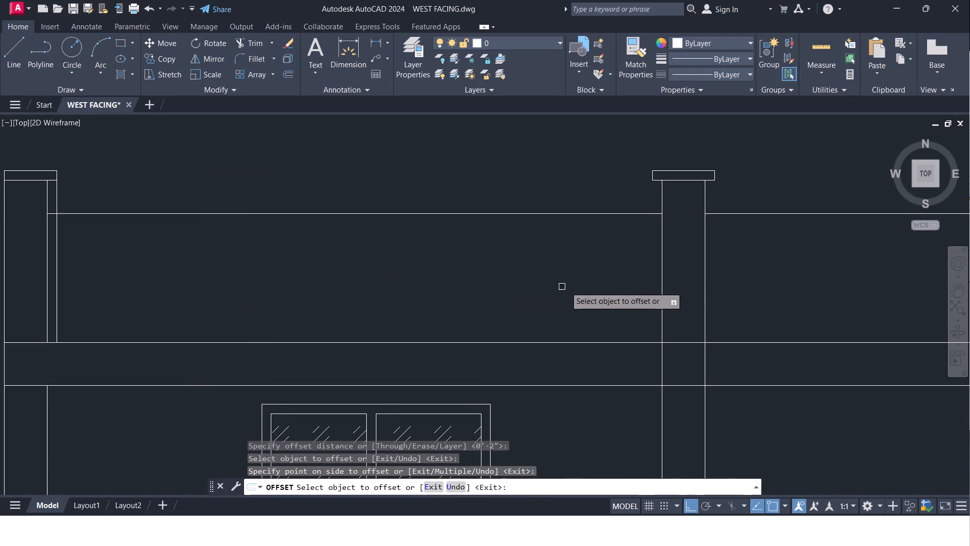
left_click(662, 276)
left_click(613, 276)
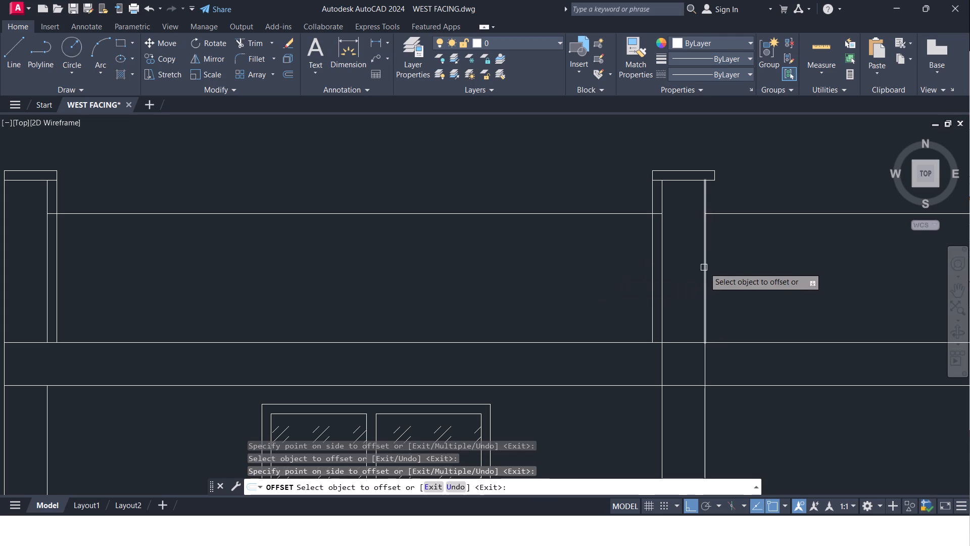
Offset the middle column's door-side edge and the right column's inner edge 2" into the parapet bay above the door.
left_click(706, 270)
left_click(840, 259)
middle_click_drag(820, 265, 333, 293)
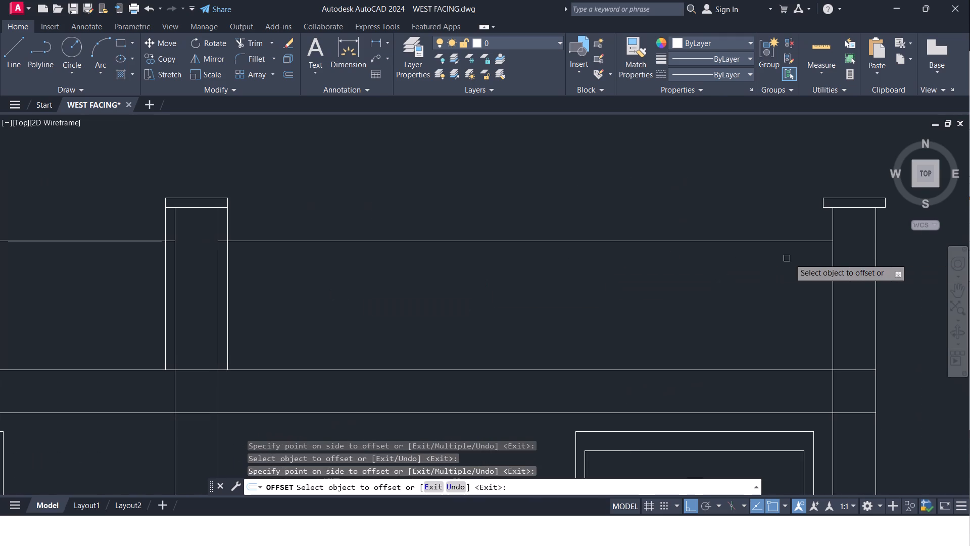
left_click_drag(832, 283, 817, 283)
left_click(695, 285)
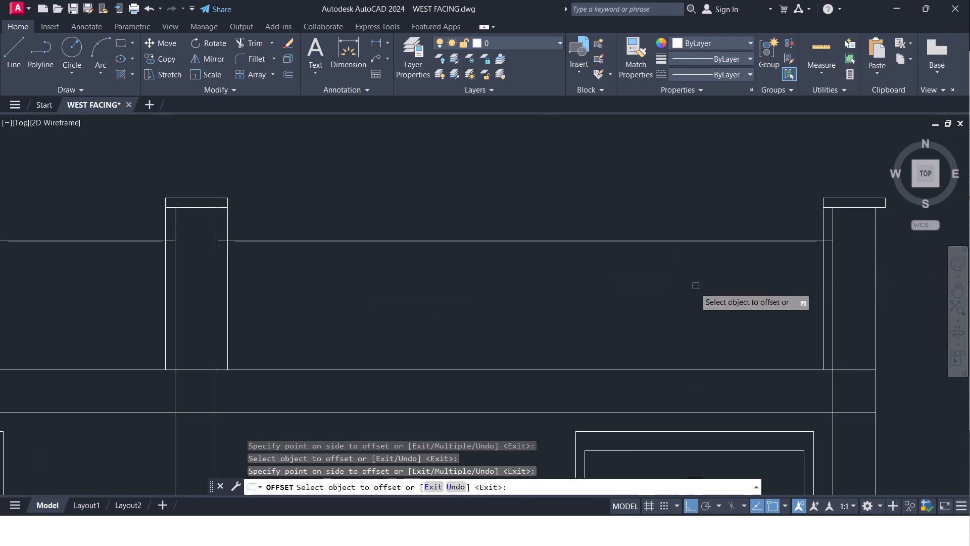
middle_click_drag(447, 324, 691, 314)
middle_click_drag(47, 338, 242, 334)
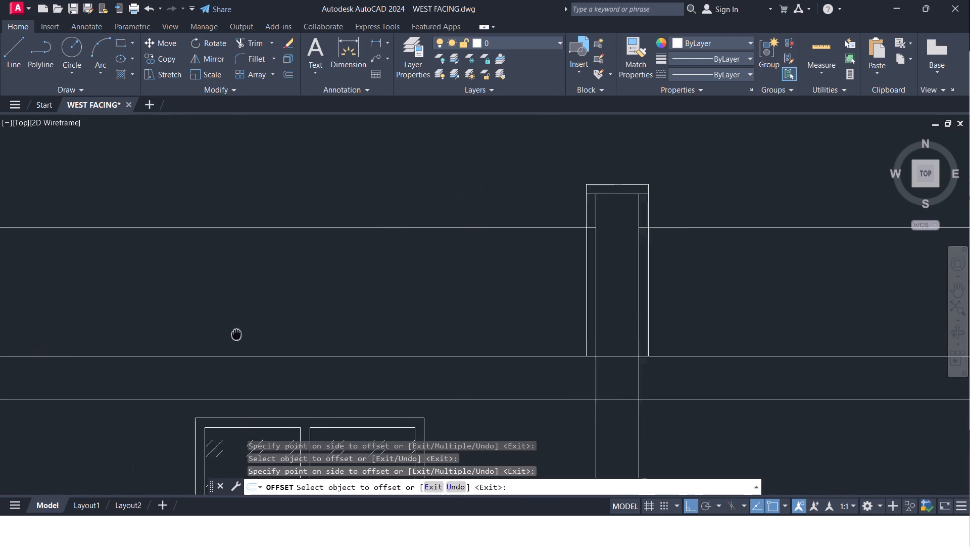
middle_click_drag(242, 334, 294, 332)
key("Escape")
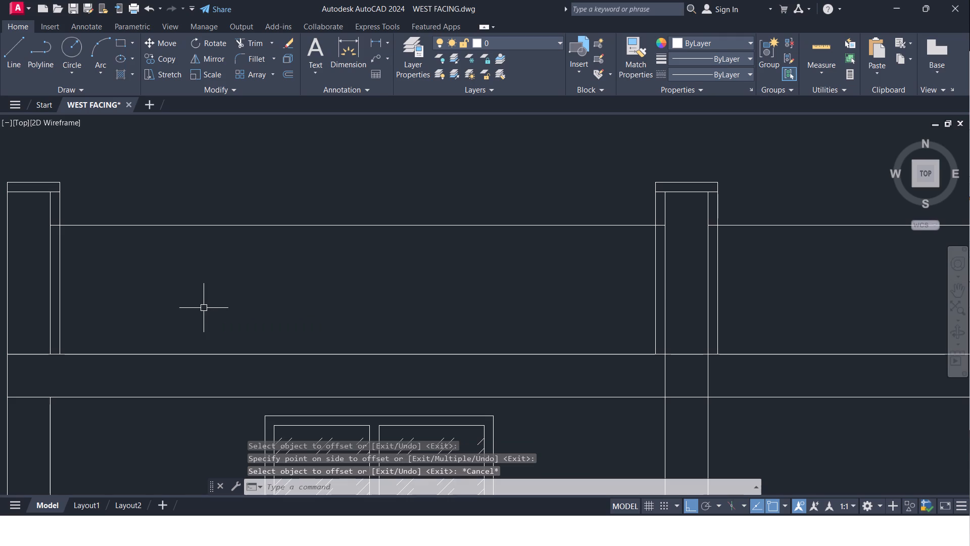
Trim the four offset lines between the column caps and the parapet's top line in both bays.
type("TR")
left_click(233, 330)
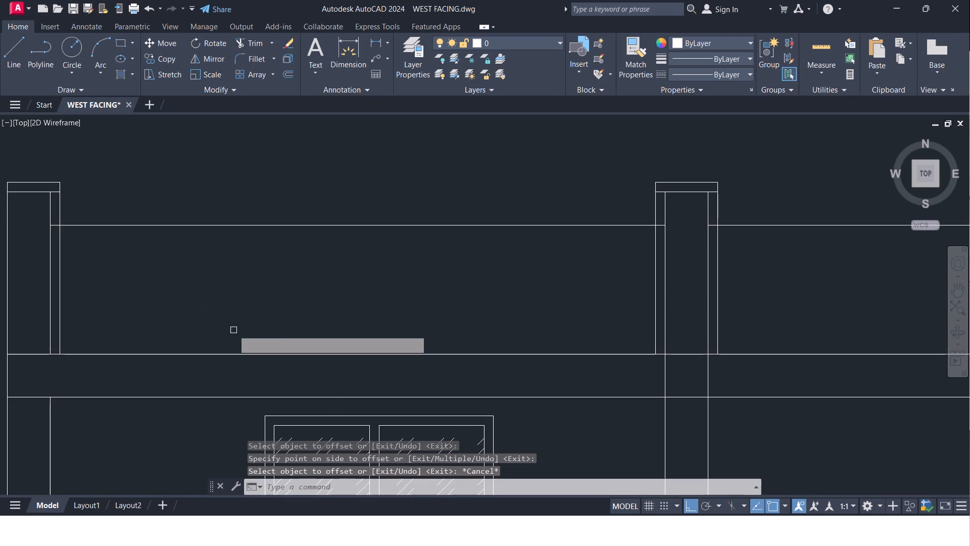
left_click(60, 213)
middle_click_drag(437, 205, 430, 205)
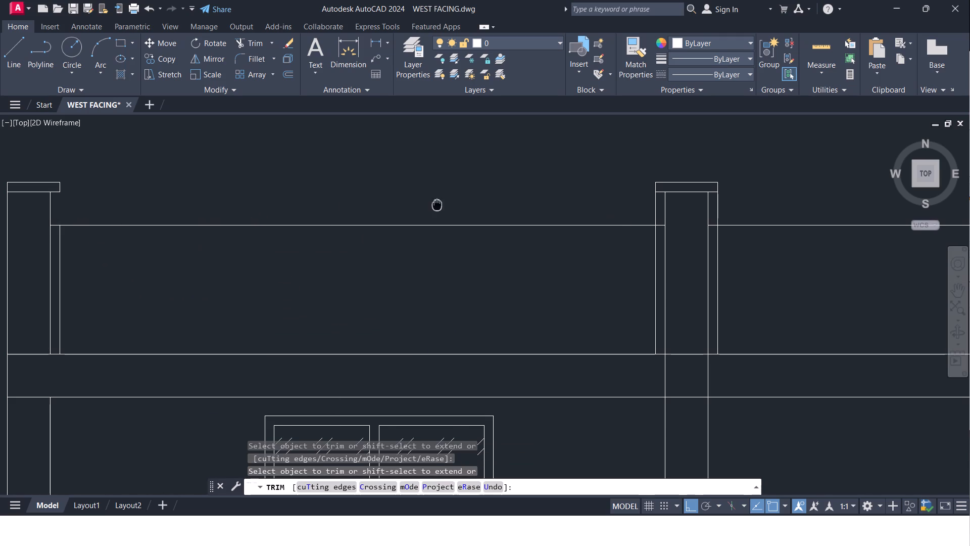
middle_click_drag(430, 205, 273, 205)
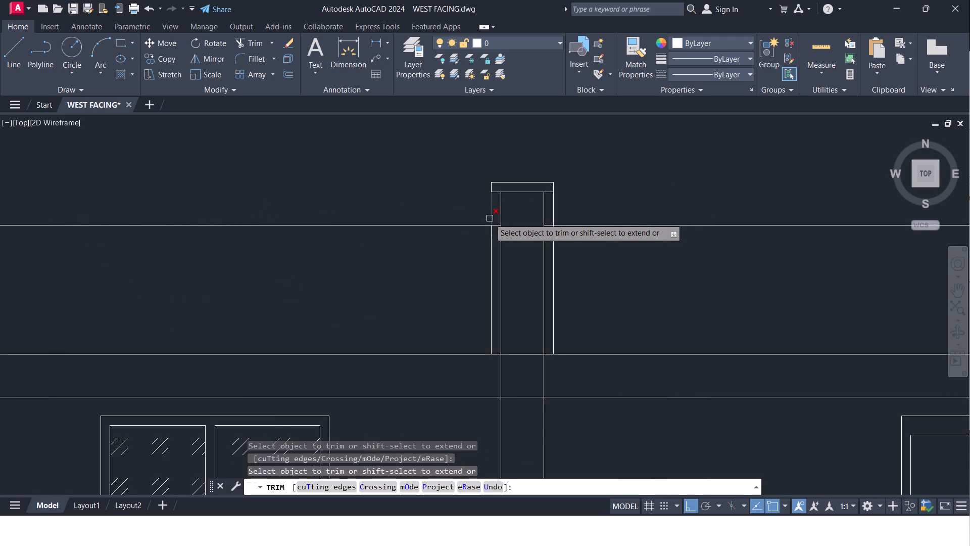
left_click(555, 214)
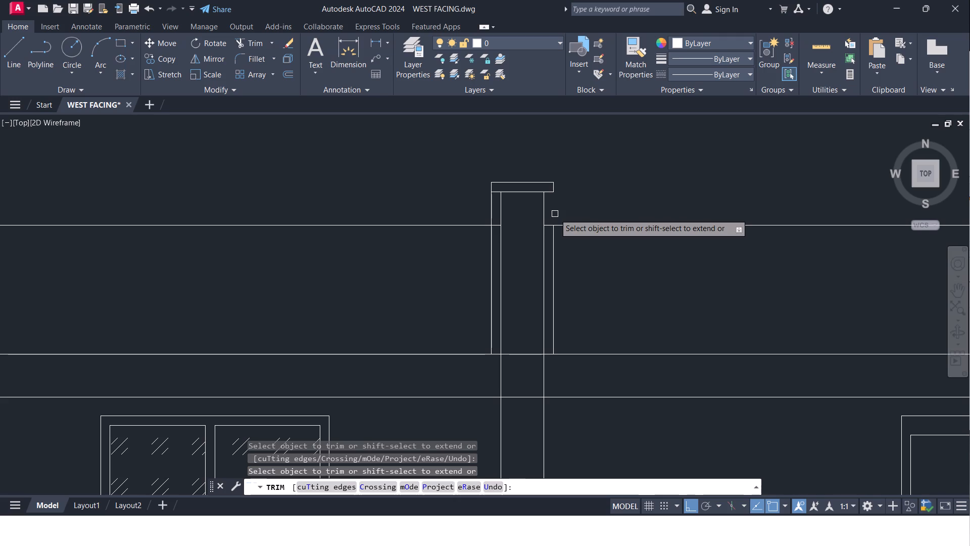
left_click(555, 214)
double_click(492, 213)
middle_click_drag(595, 210, 225, 203)
middle_click_drag(568, 194, 290, 227)
left_click(501, 237)
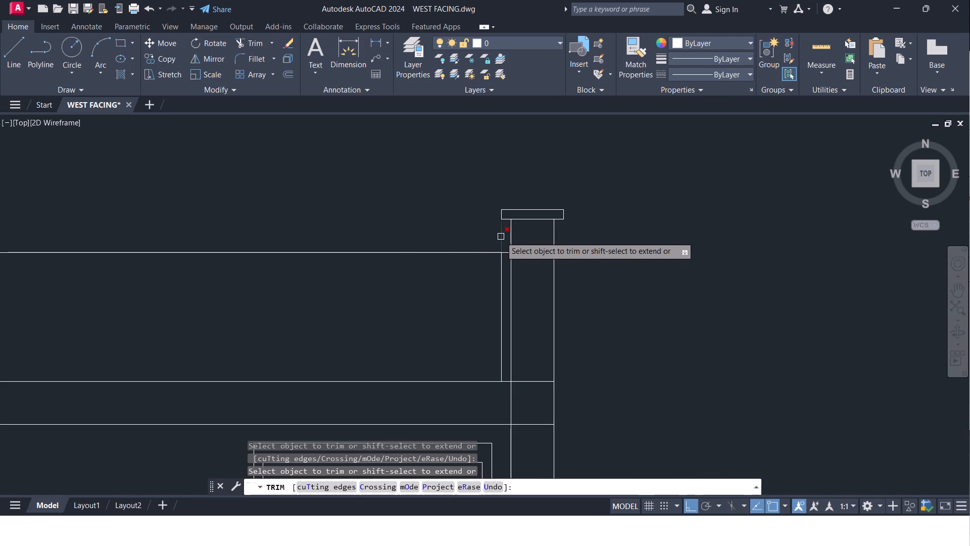
middle_click_drag(343, 282, 697, 200)
scroll(314, 258, "up", 1)
middle_click_drag(314, 258, 663, 224)
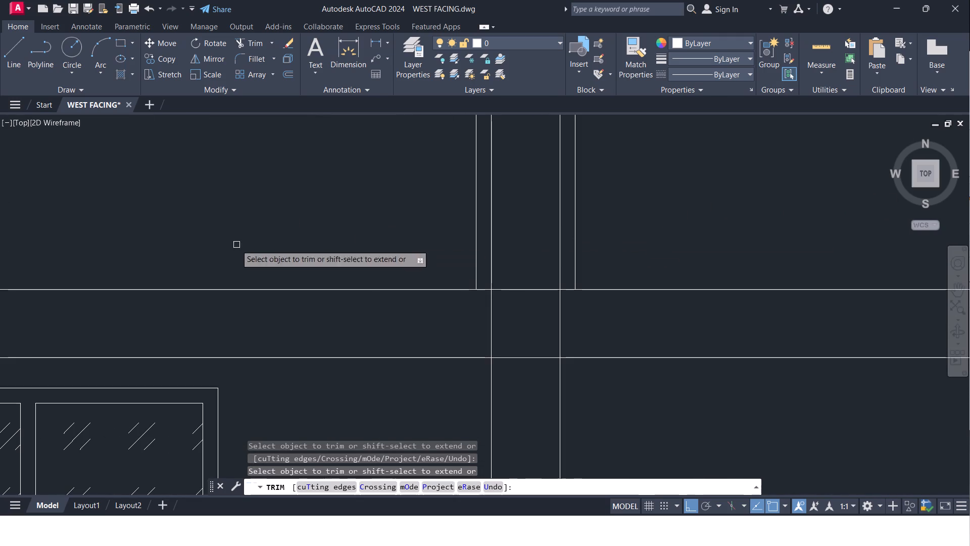
middle_click_drag(235, 235, 378, 391)
scroll(380, 369, "down", 2)
middle_click_drag(265, 375, 320, 325)
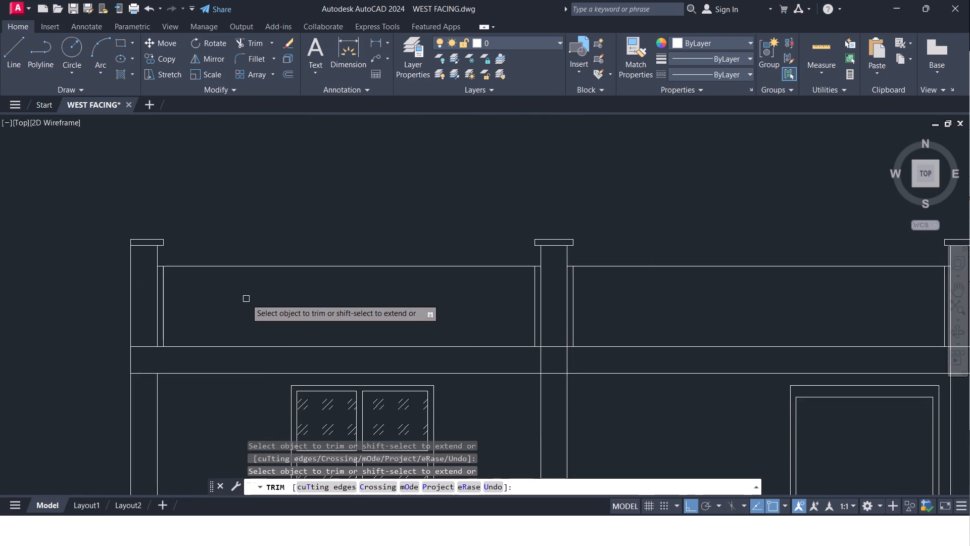
scroll(255, 299, "up", 1)
key("Escape")
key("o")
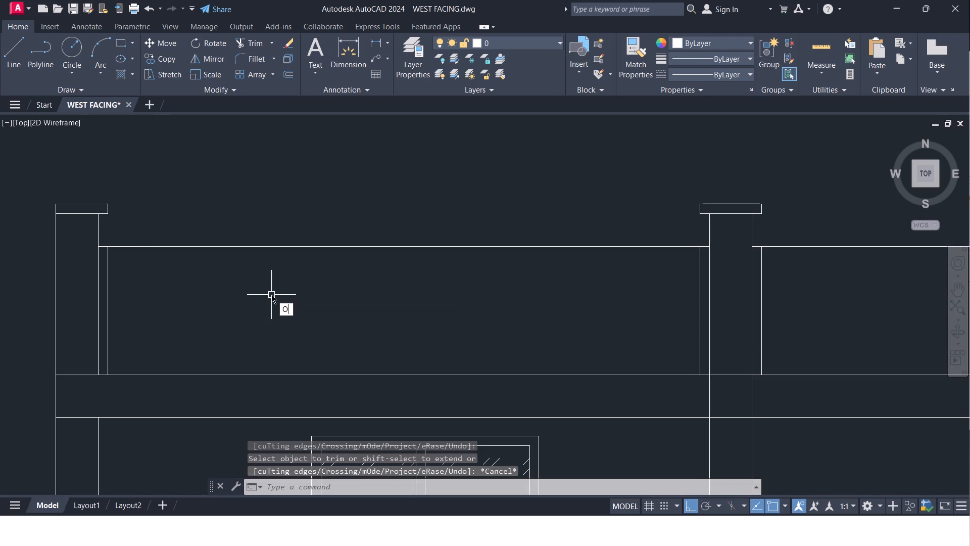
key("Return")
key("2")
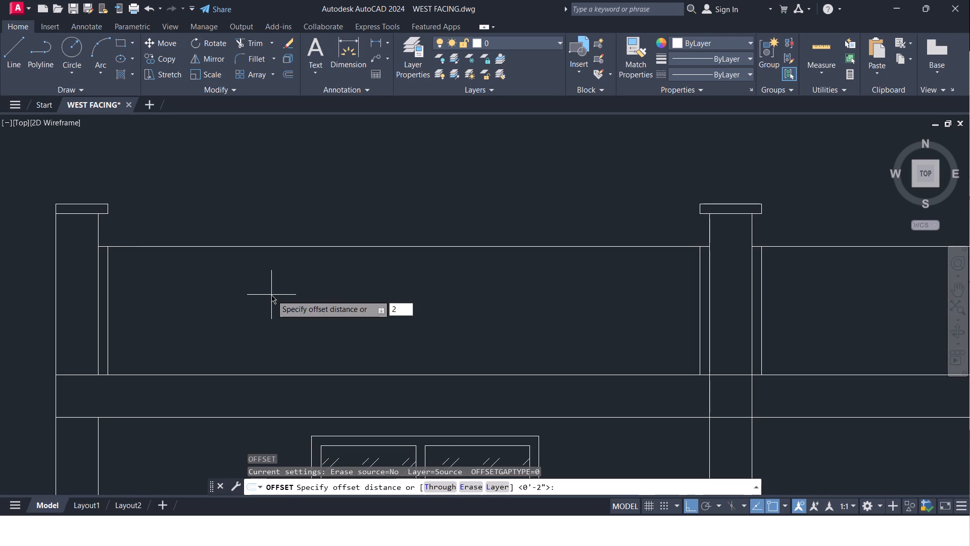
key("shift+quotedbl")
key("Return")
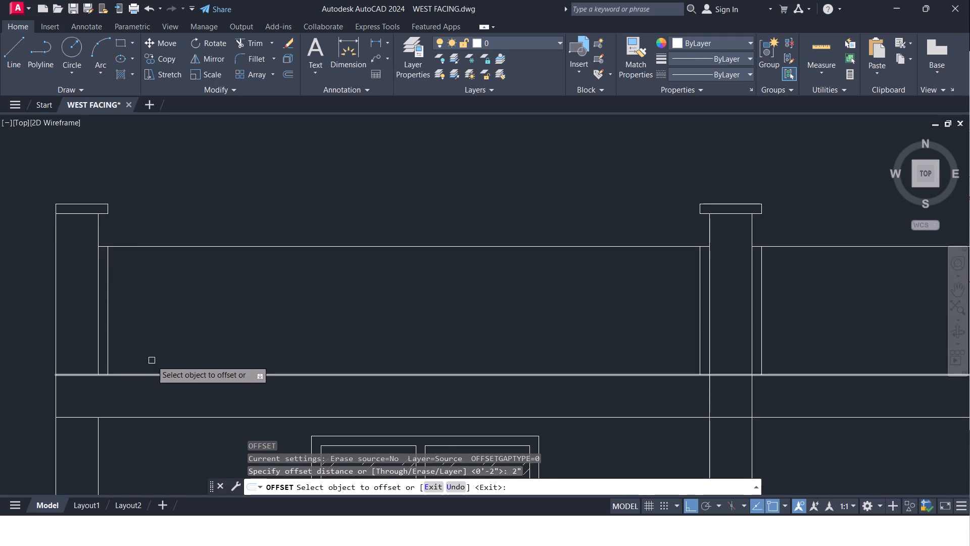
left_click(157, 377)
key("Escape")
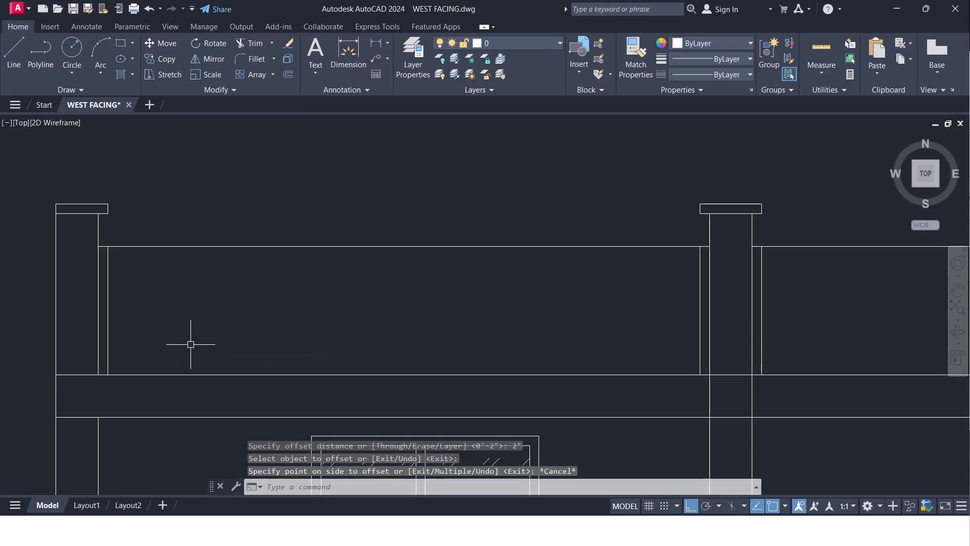
Offset the upper slab band's top line 2" upward into the parapet as the panels' bottom border.
key("Return")
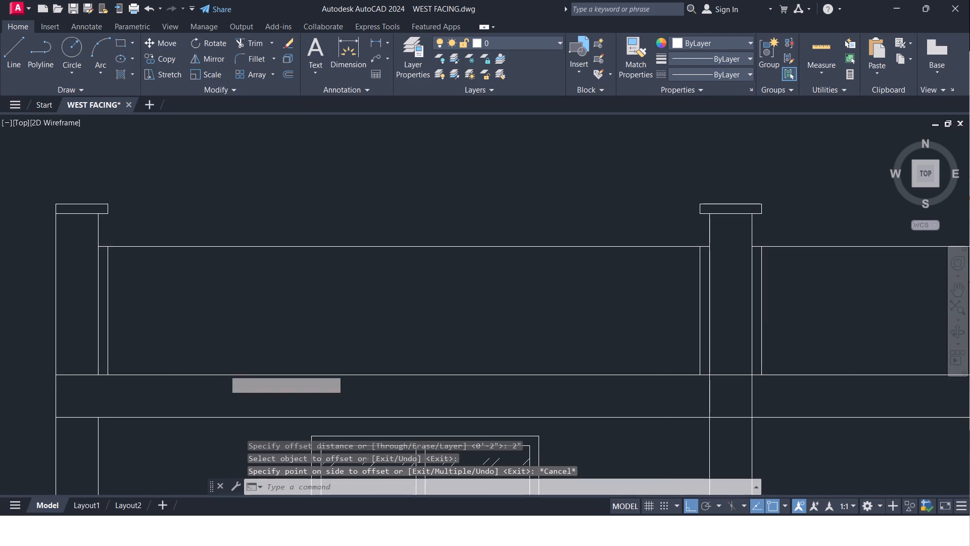
key("Return")
left_click(217, 372)
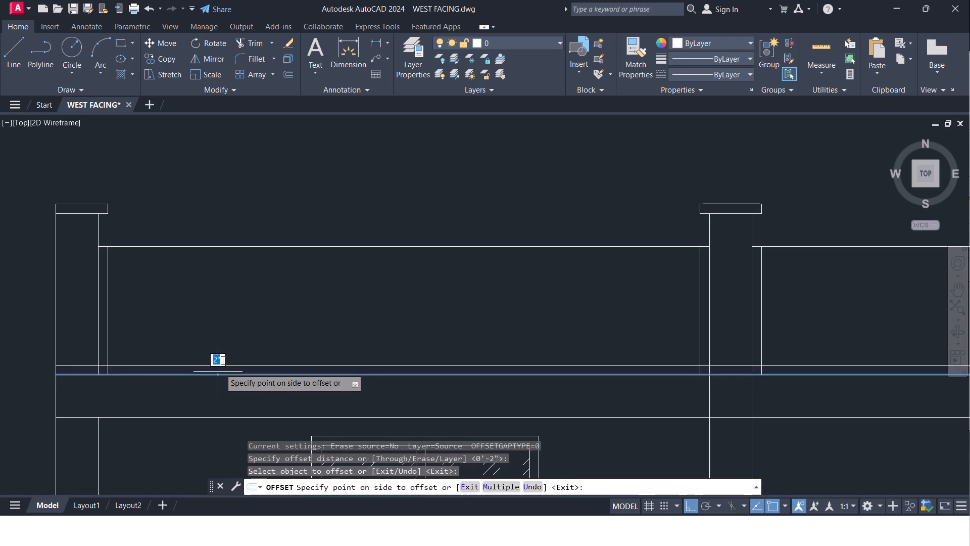
left_click(226, 344)
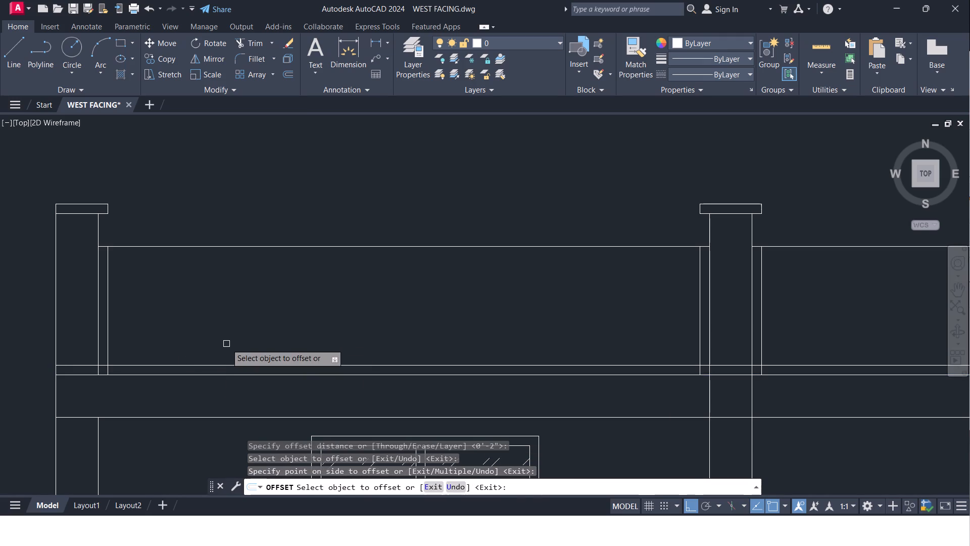
key("Escape")
Trim the new border line across the left column and the adjacent vertical border's end below that line.
type("TR")
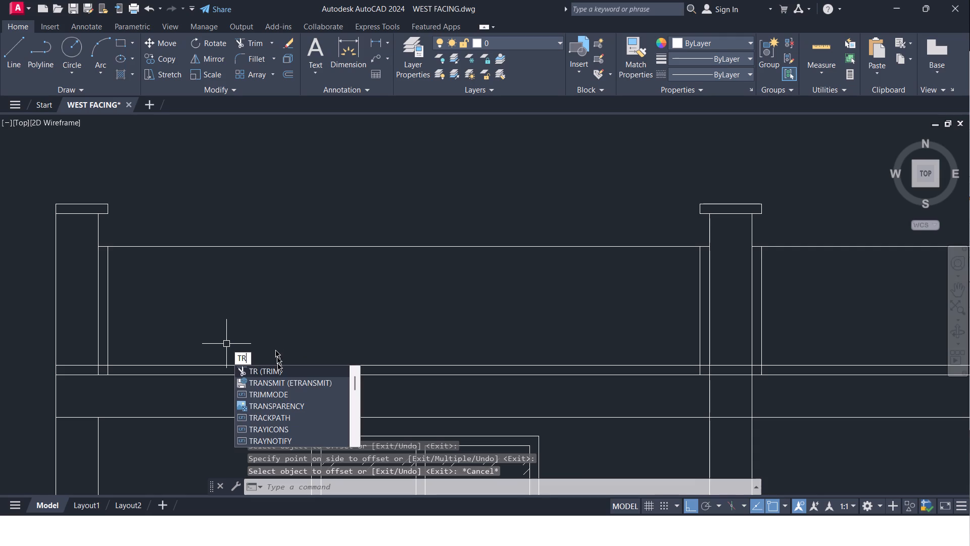
left_click(277, 372)
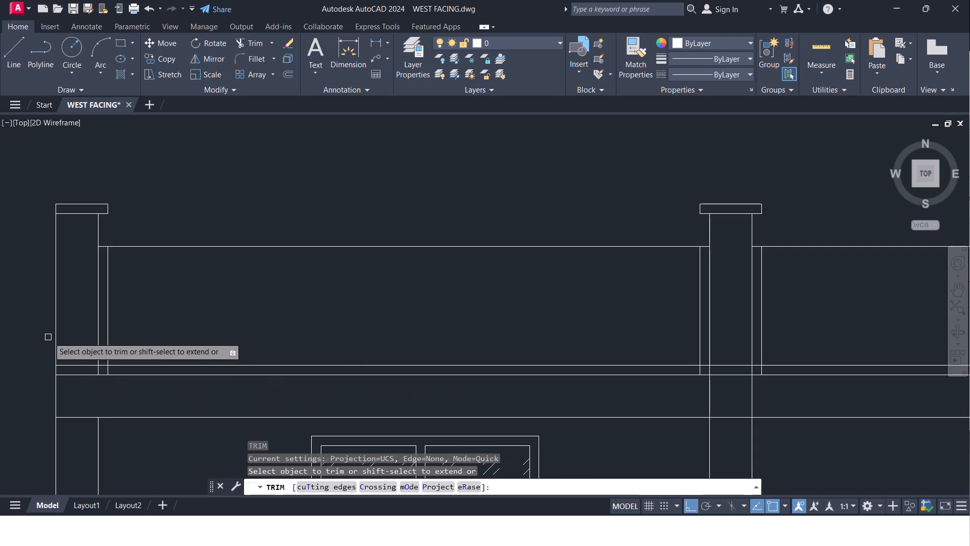
left_click(83, 365)
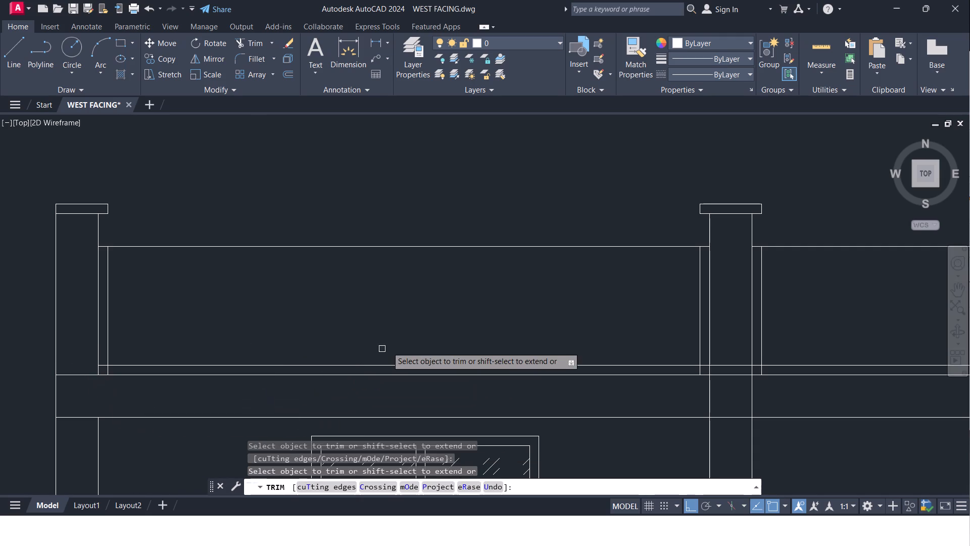
middle_click_drag(408, 316, 358, 314)
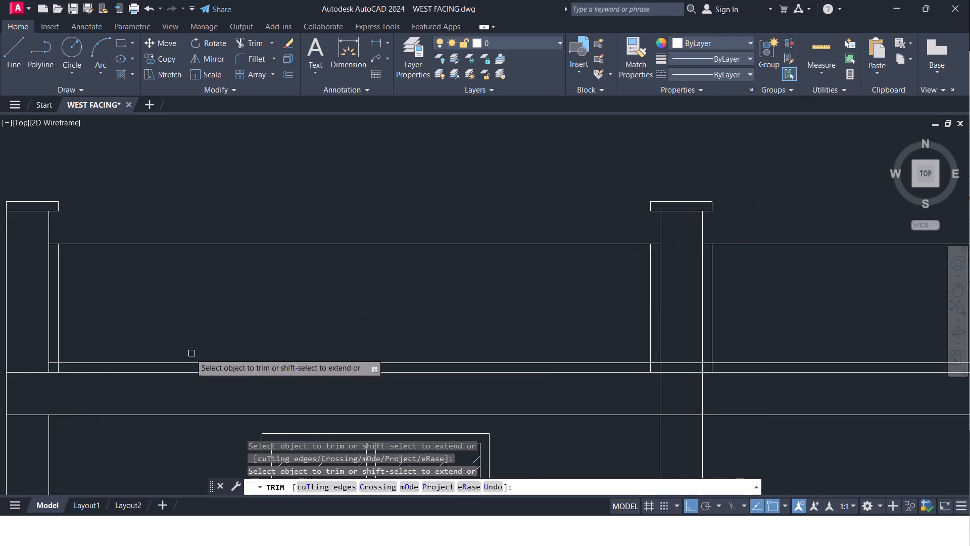
scroll(59, 369, "up", 1)
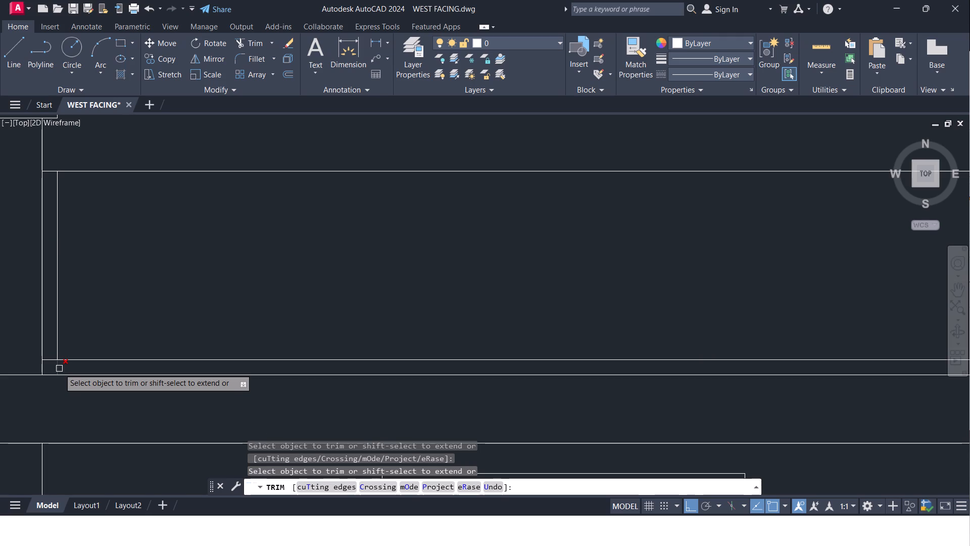
left_click(56, 368)
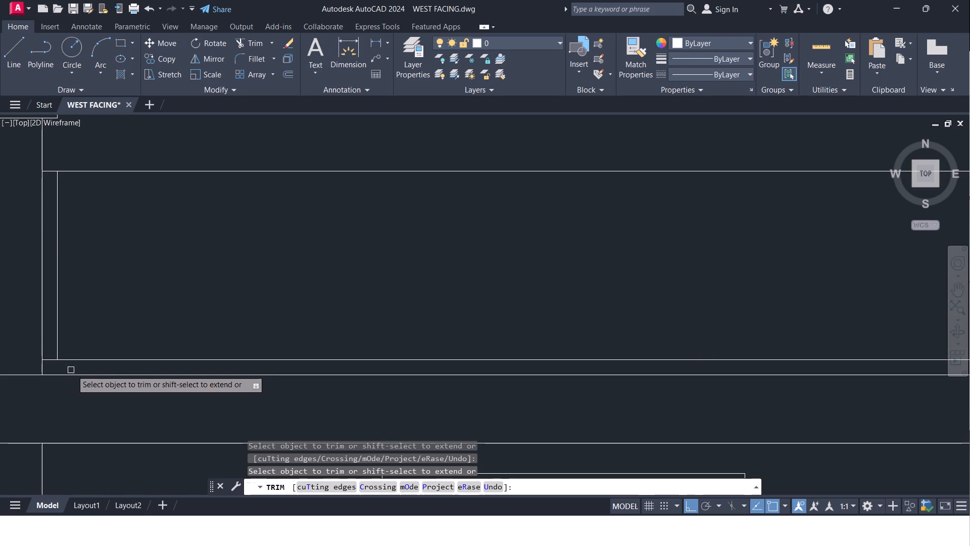
Trim the vertical borders below the bottom border beside the middle column, plus the border and slab top lines crossing that column.
scroll(81, 370, "down", 3)
scroll(309, 372, "up", 2)
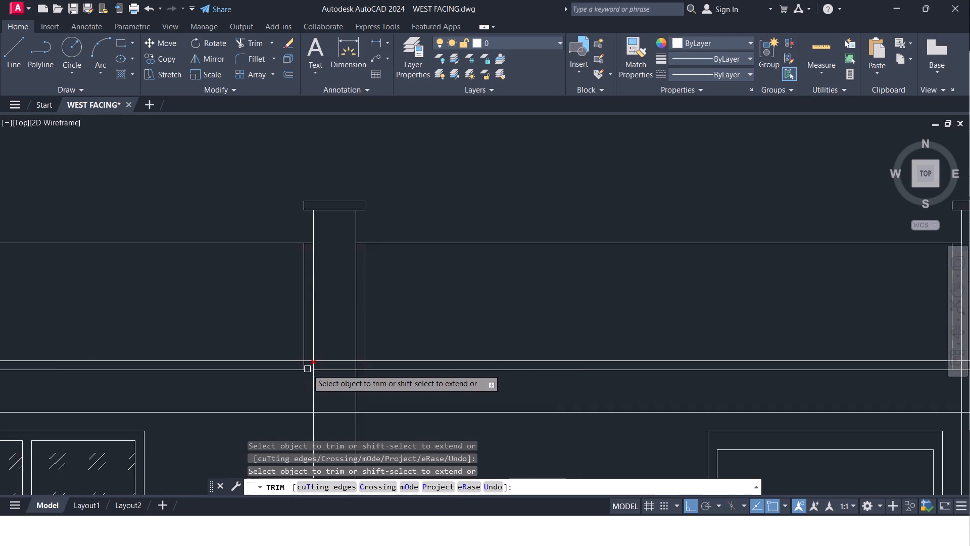
scroll(305, 367, "up", 2)
left_click(300, 363)
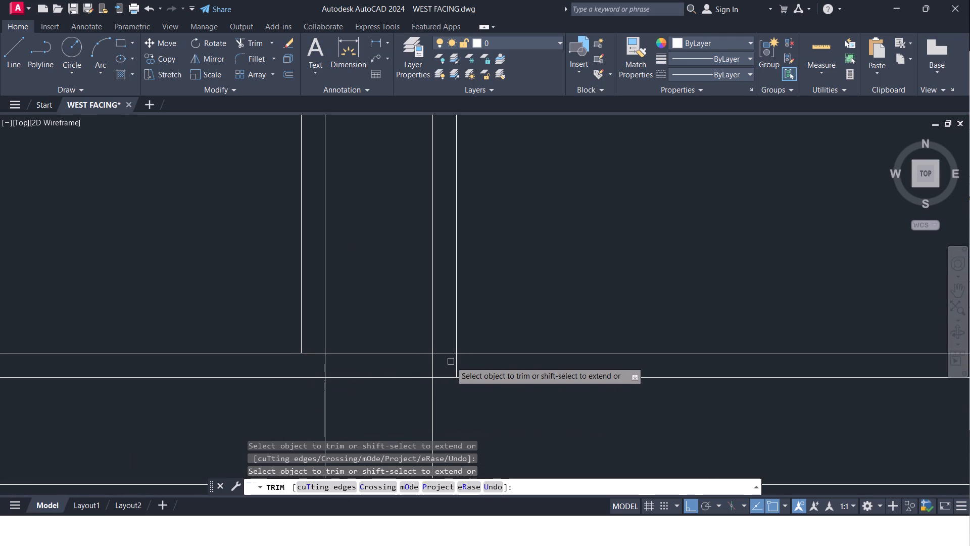
left_click(455, 364)
scroll(456, 364, "down", 1)
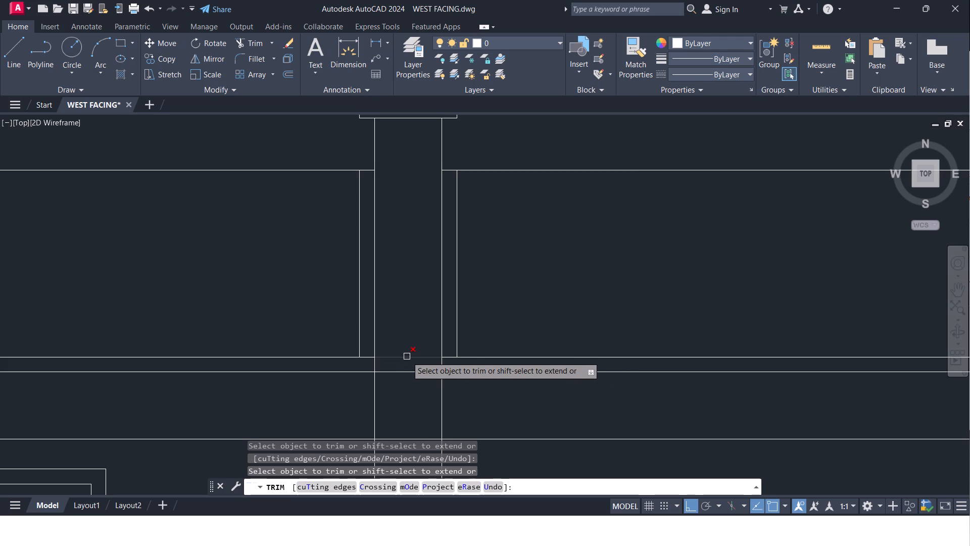
left_click(407, 356)
left_click(406, 370)
Trim the vertical border's lower end beside the right column and the border and slab top lines crossing that column.
scroll(406, 370, "down", 2)
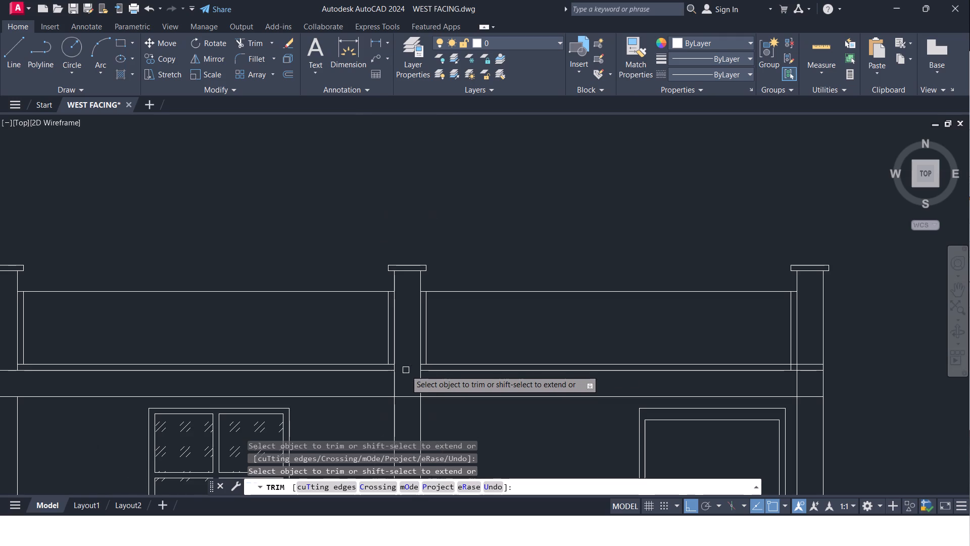
scroll(405, 370, "up", 1)
middle_click_drag(405, 370, 174, 356)
middle_click_drag(458, 317, 214, 301)
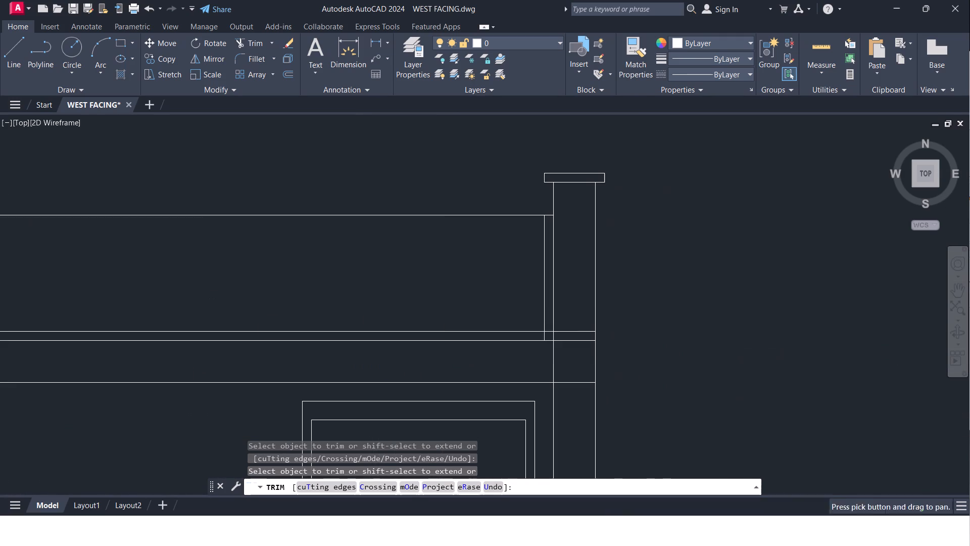
scroll(552, 336, "up", 2)
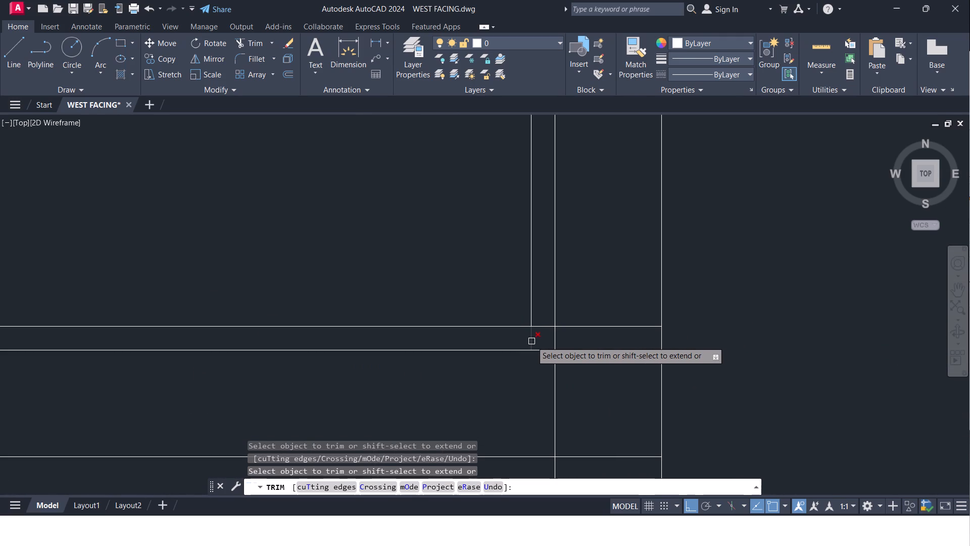
left_click(531, 341)
left_click(582, 330)
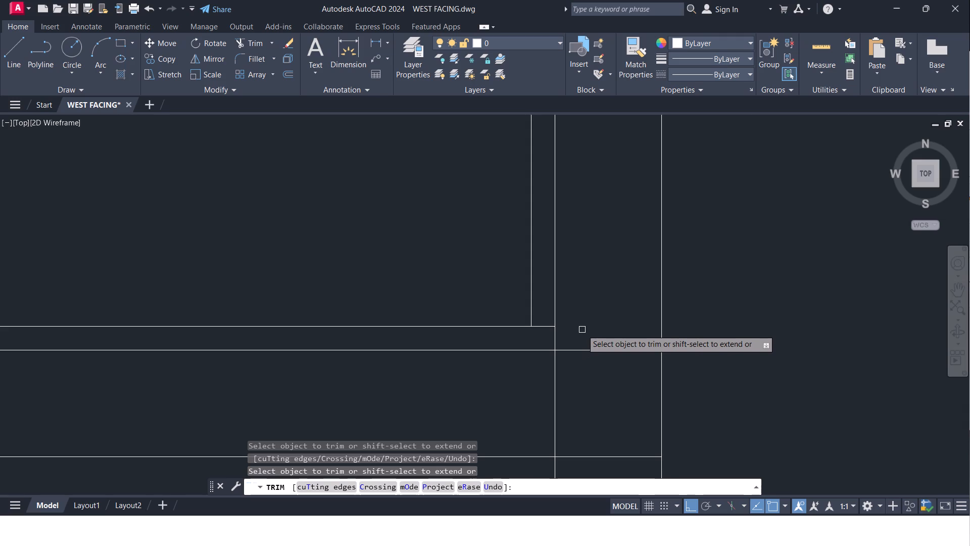
left_click(585, 349)
scroll(587, 351, "down", 4)
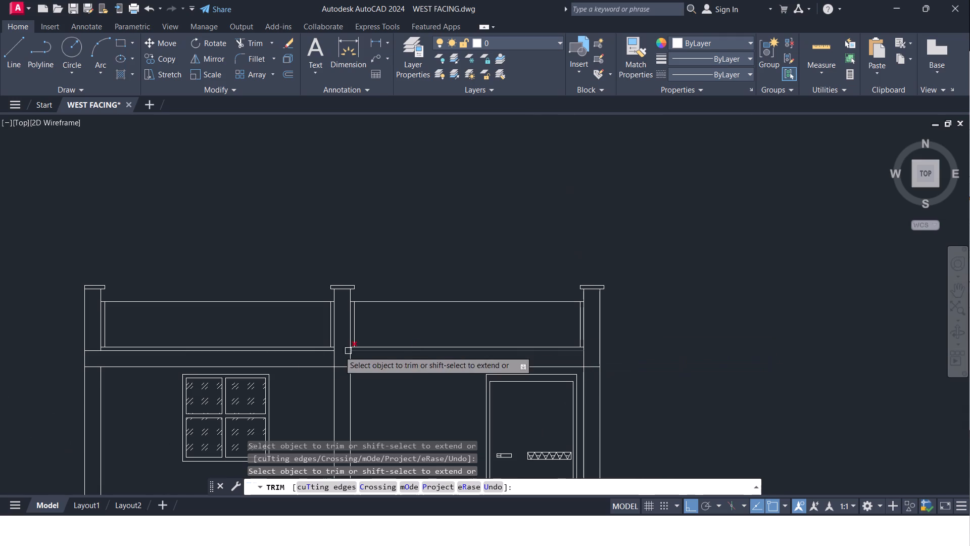
middle_click_drag(287, 334, 355, 317)
scroll(293, 314, "up", 1)
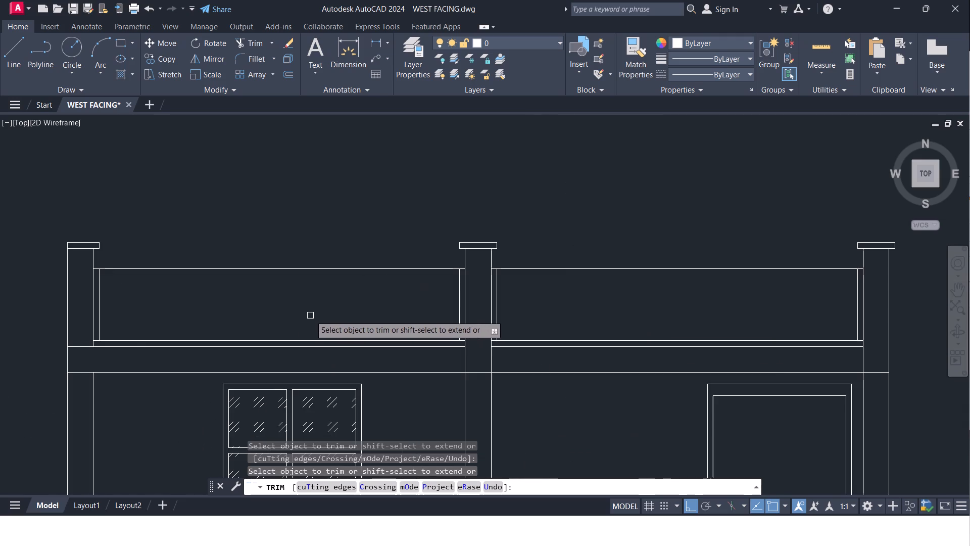
middle_click_drag(310, 315, 400, 303)
key("Escape")
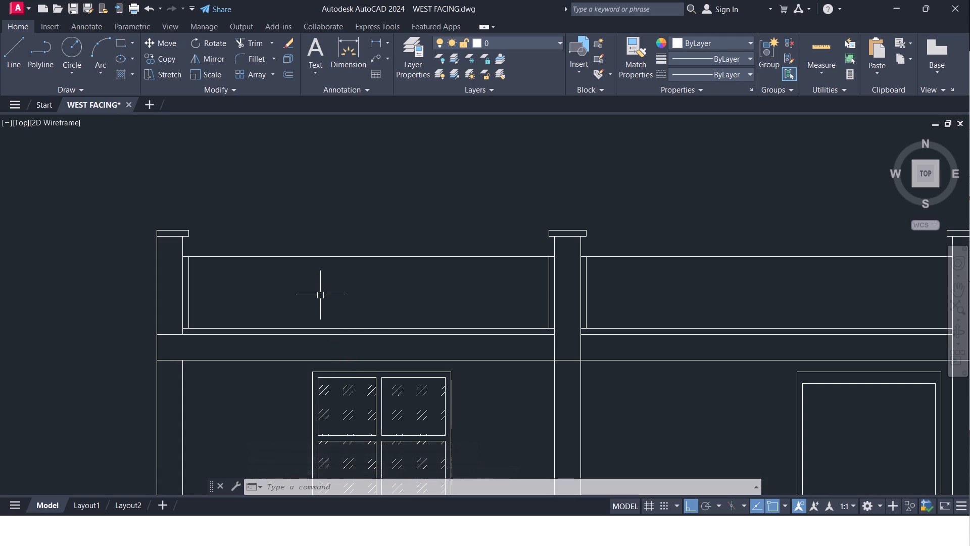
Hatch both parapet panels between the columns with the GOST_GLASS pattern.
left_click(116, 79)
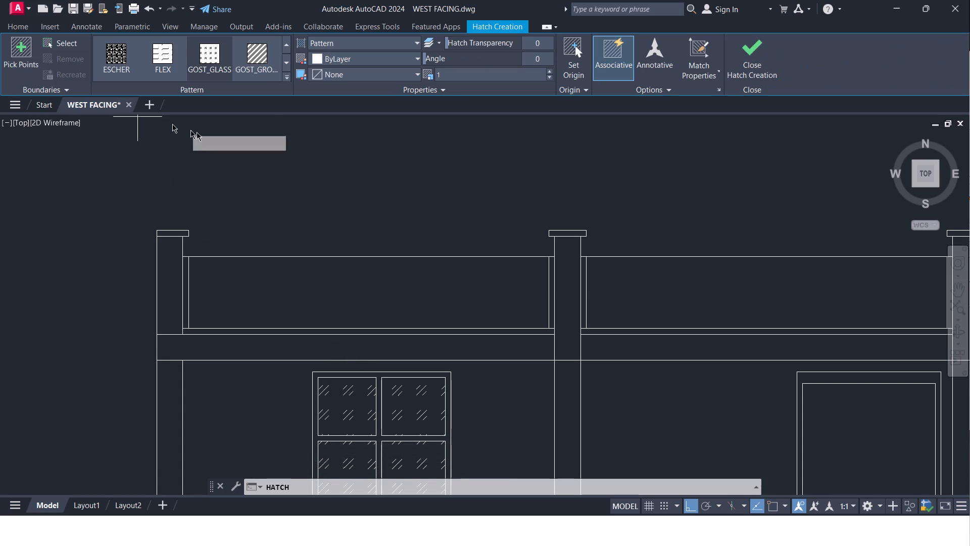
left_click(212, 61)
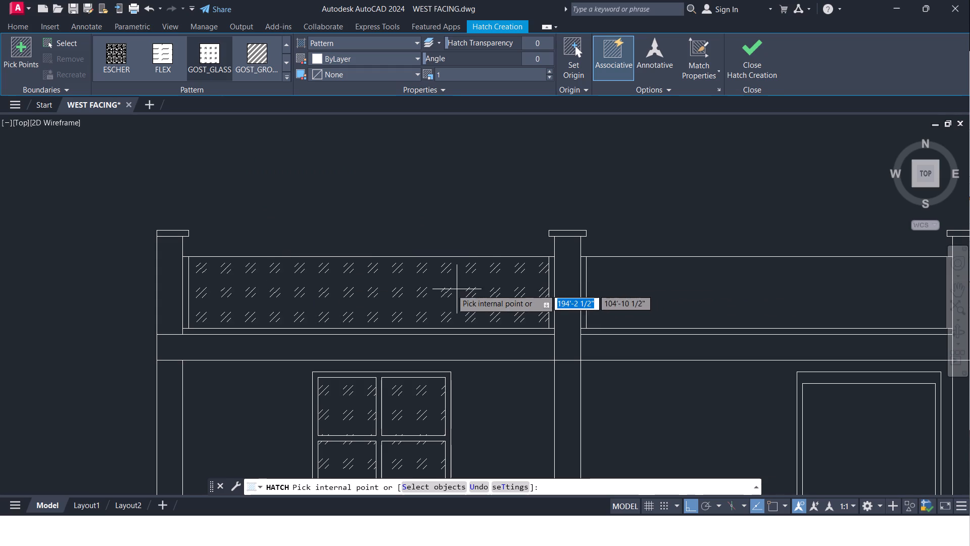
left_click(433, 289)
left_click(650, 287)
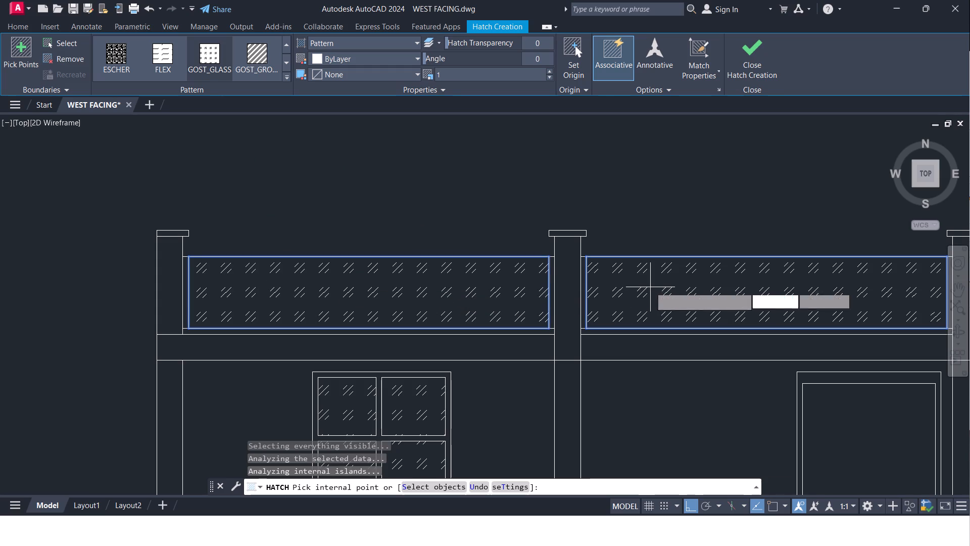
middle_click_drag(650, 287, 461, 280)
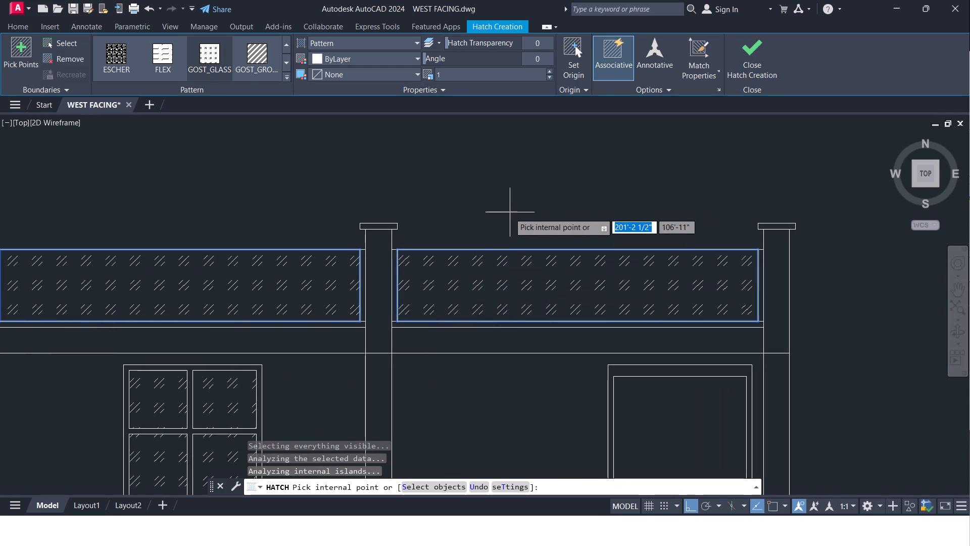
key("Escape")
Extend the lower horizontal plinth line across the left column to its outer edge.
scroll(507, 216, "down", 1)
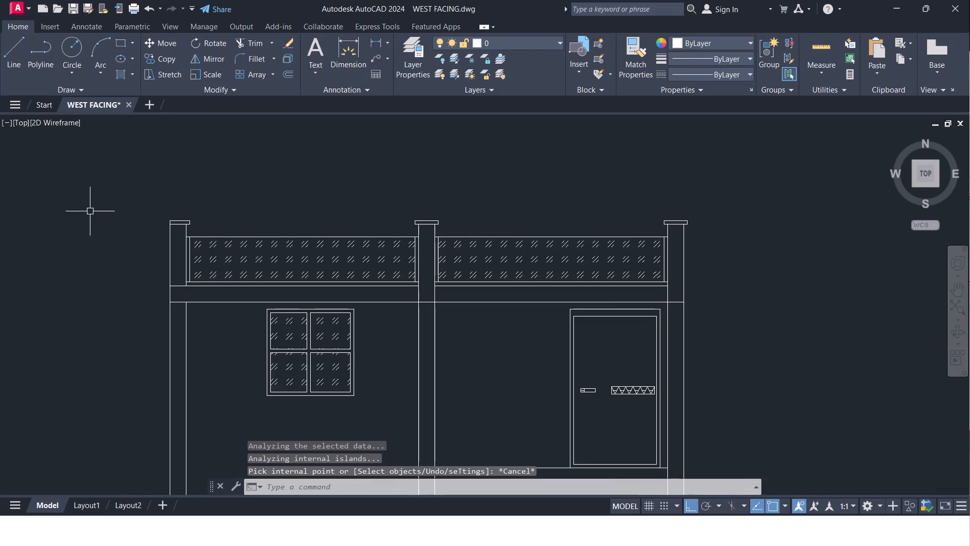
scroll(310, 239, "down", 1)
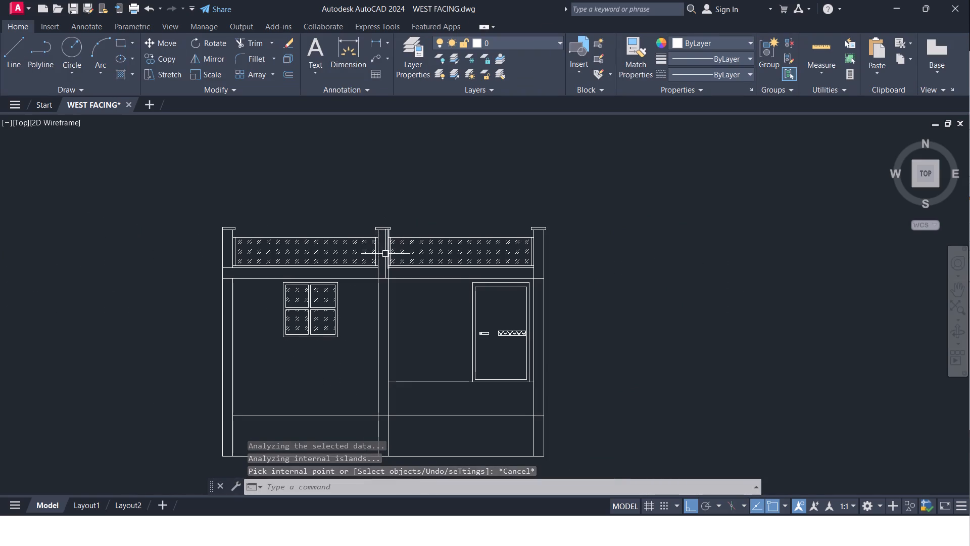
middle_click_drag(386, 254, 367, 188)
middle_click_drag(410, 258, 420, 269)
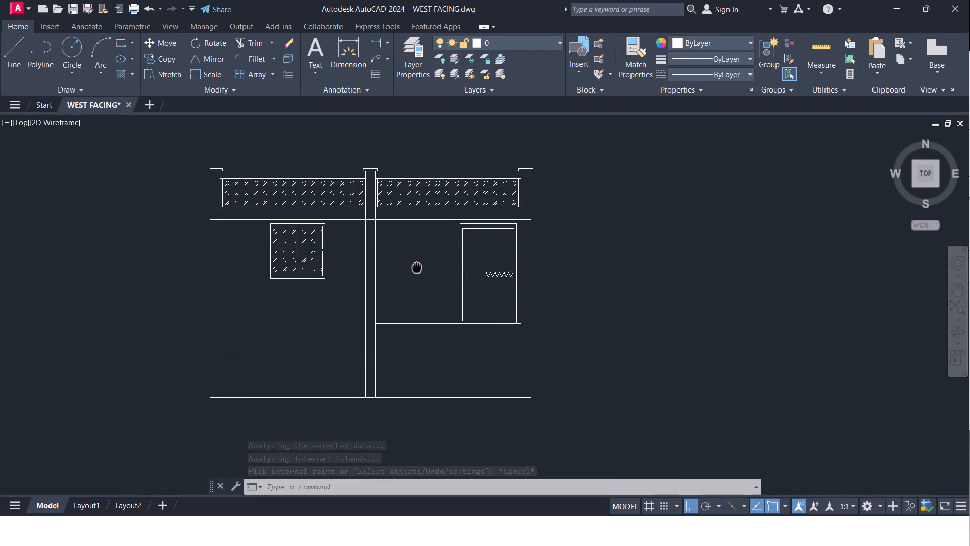
middle_click_drag(420, 269, 467, 234)
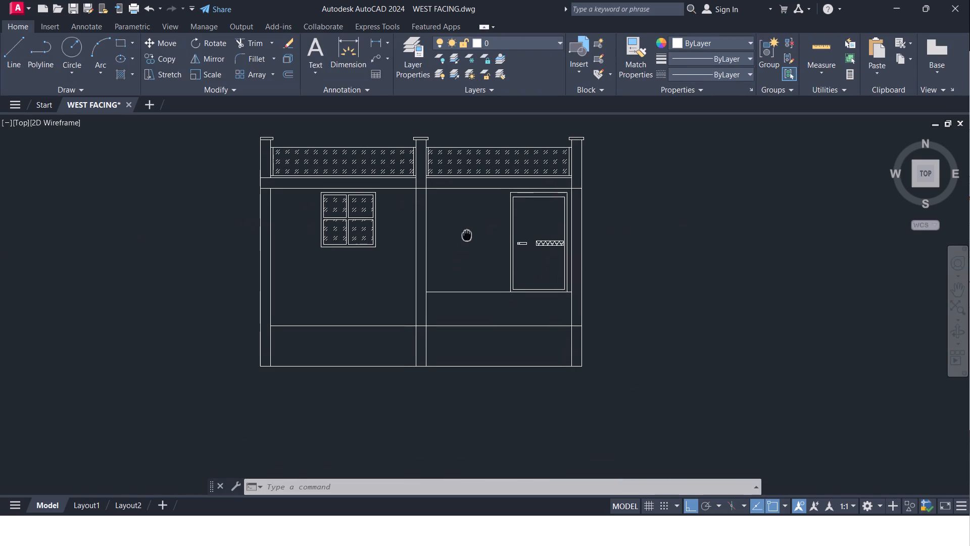
middle_click_drag(467, 234, 465, 237)
scroll(320, 314, "up", 1)
middle_click_drag(322, 312, 330, 272)
key("Escape")
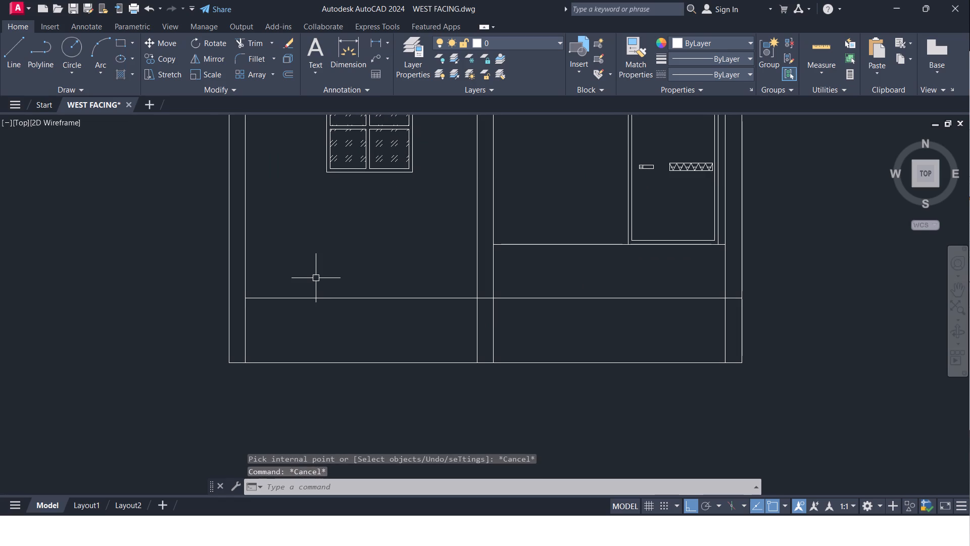
type("EX")
left_click(371, 304)
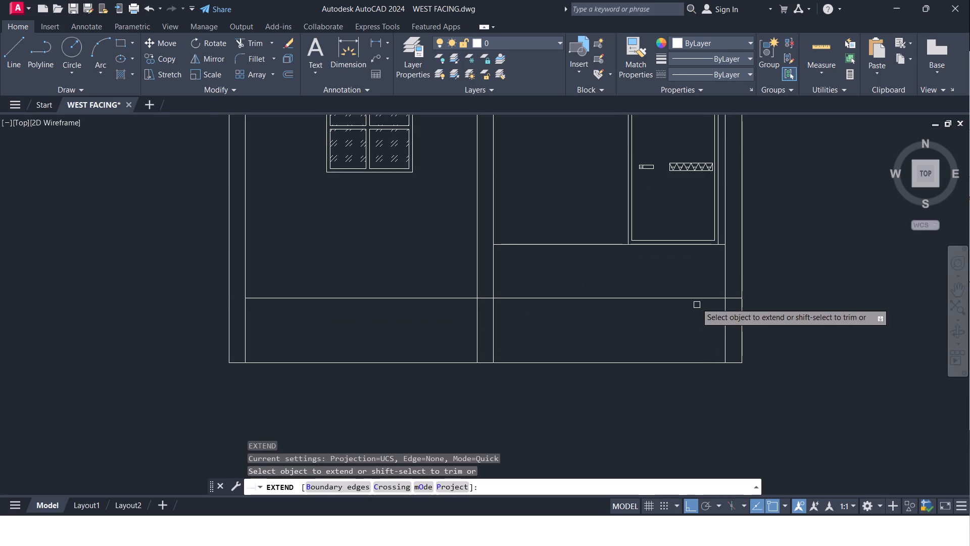
left_click(282, 298)
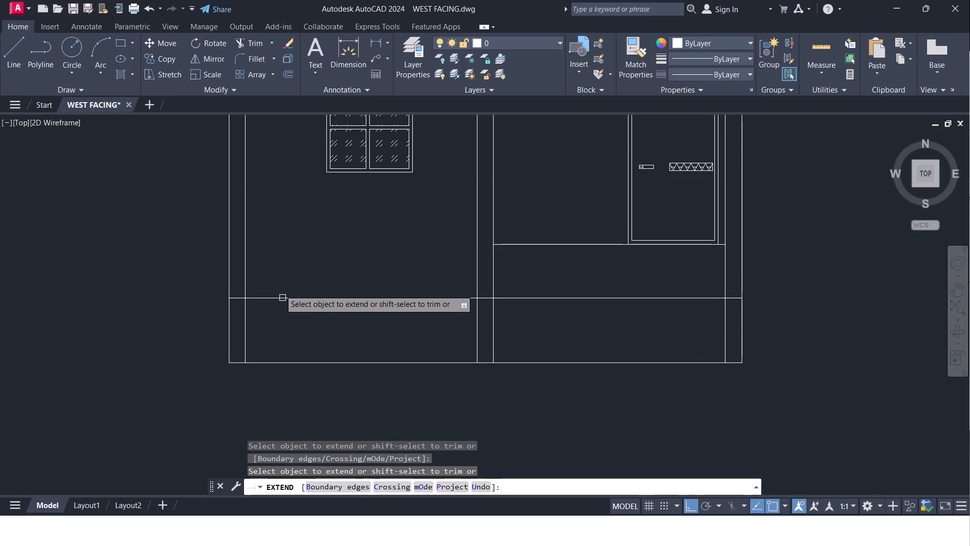
key("Escape")
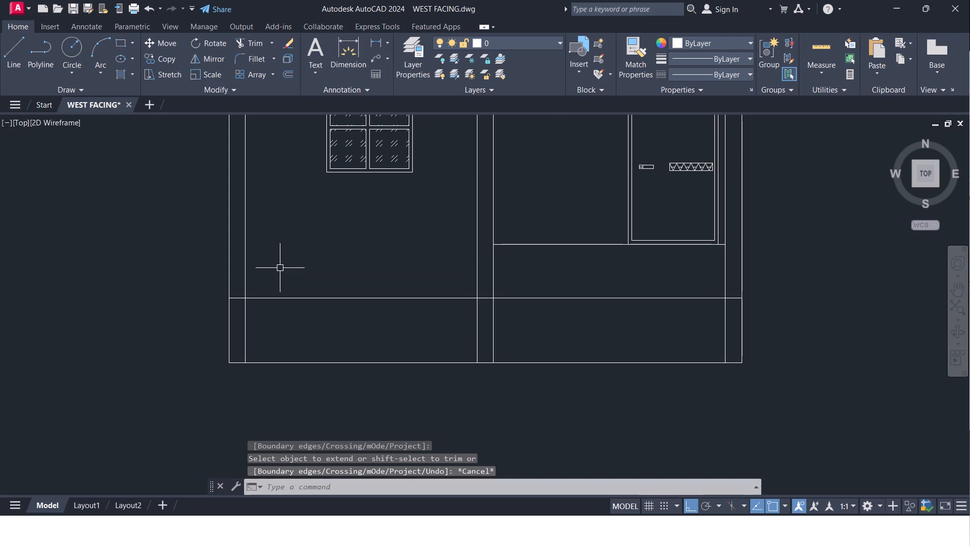
Offset the left column's outer edge 2" outward, away from the building.
key("o")
key("Return")
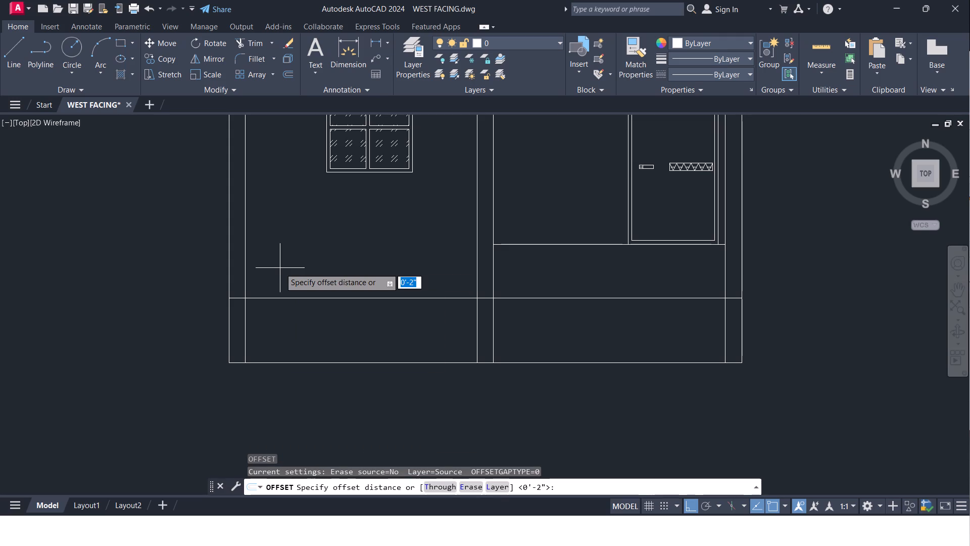
type("2\"")
key("Return")
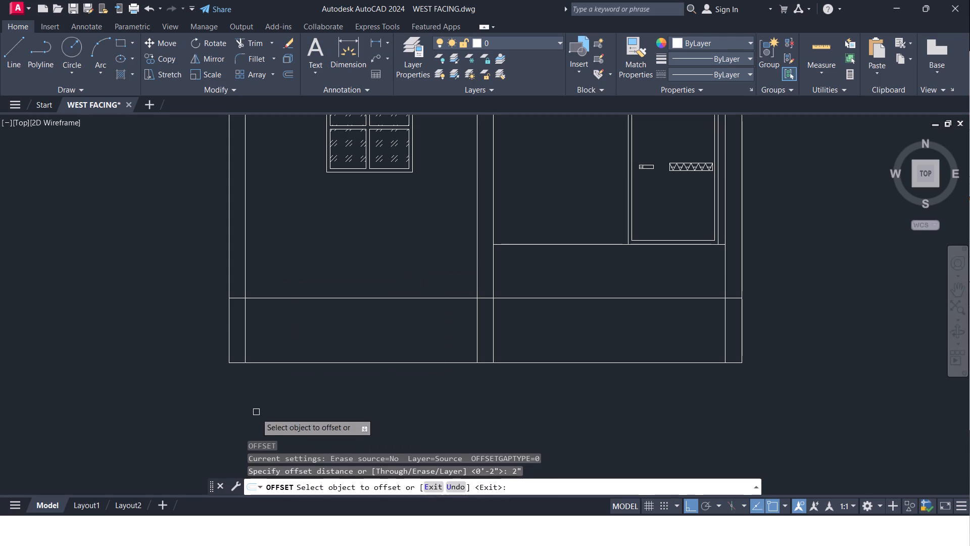
left_click(229, 331)
left_click(188, 334)
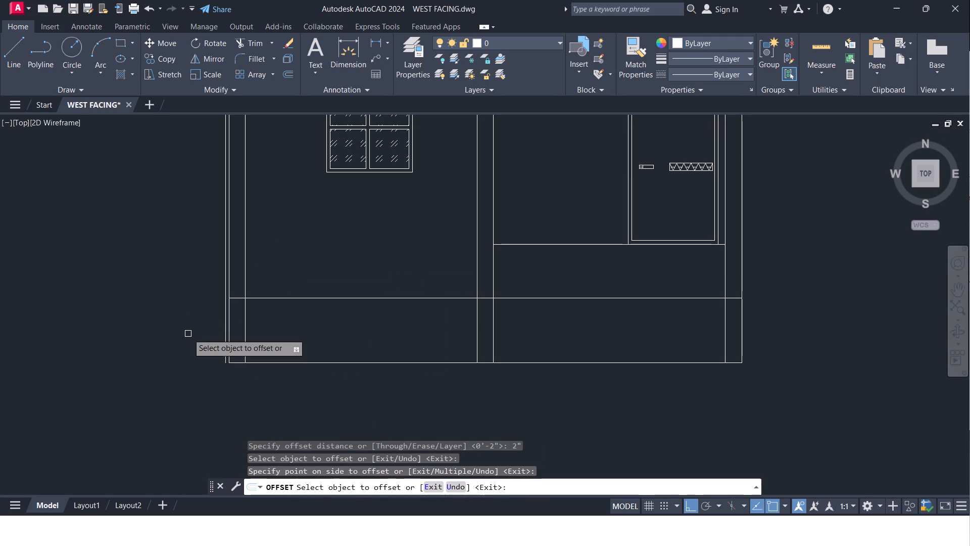
key("Escape")
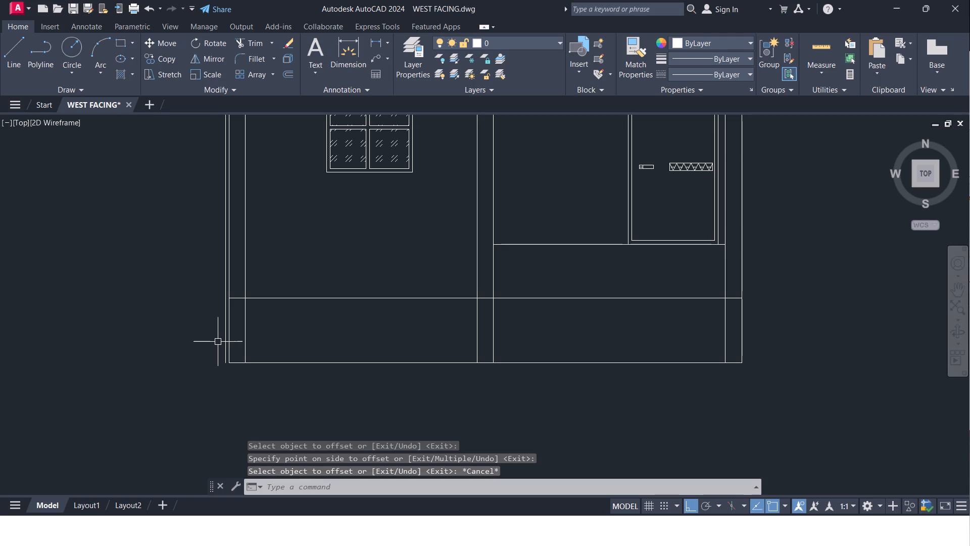
Erase the offset line just outside the left column's outer edge.
key("Delete")
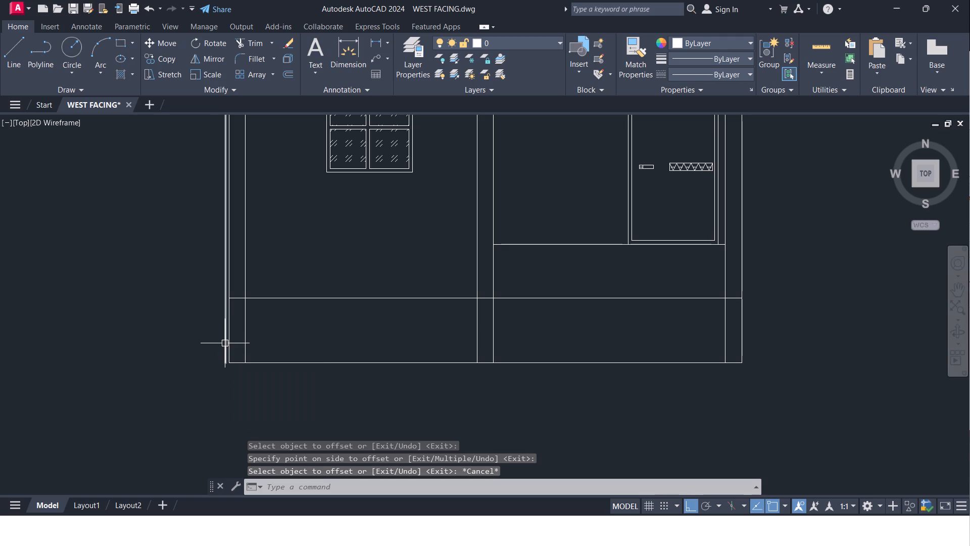
left_click(225, 343)
key("Delete")
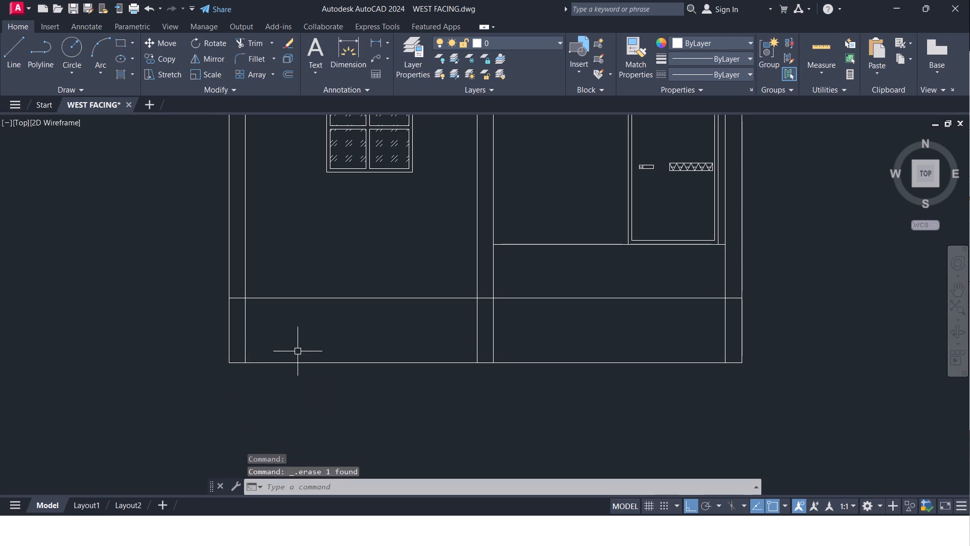
Offset the outer edges of the left and right columns 4" outward, away from the building.
key("o")
key("Return")
type("4\"'")
key("BackSpace")
key("Return")
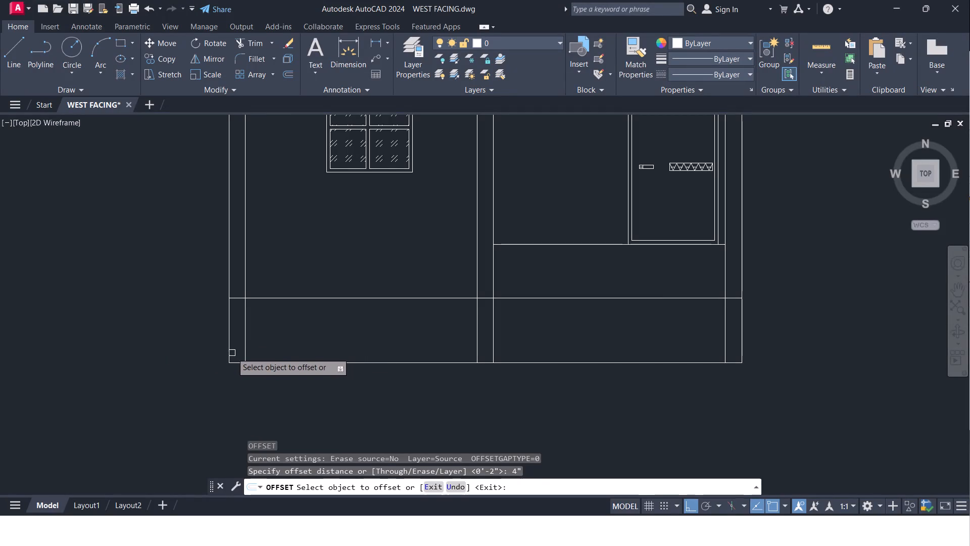
left_click(188, 349)
left_click(228, 332)
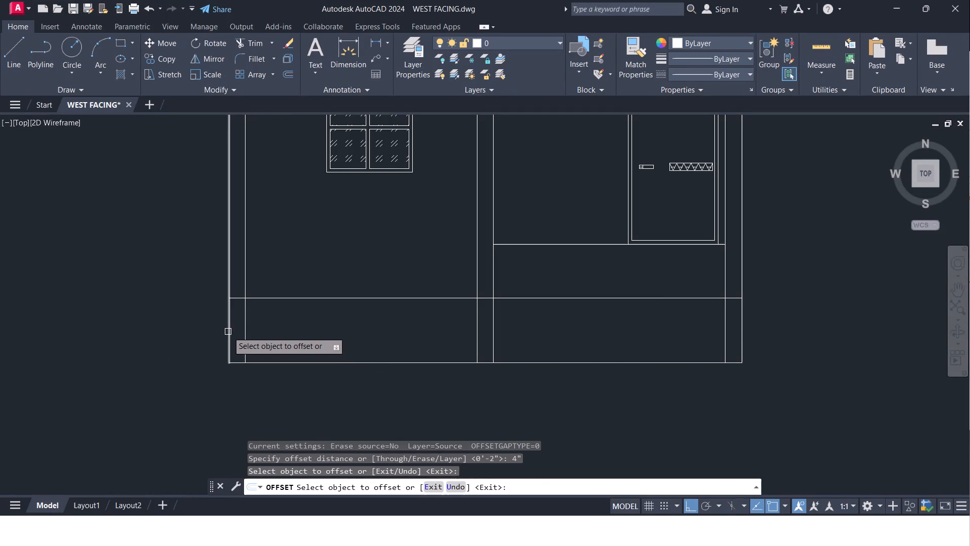
left_click(175, 334)
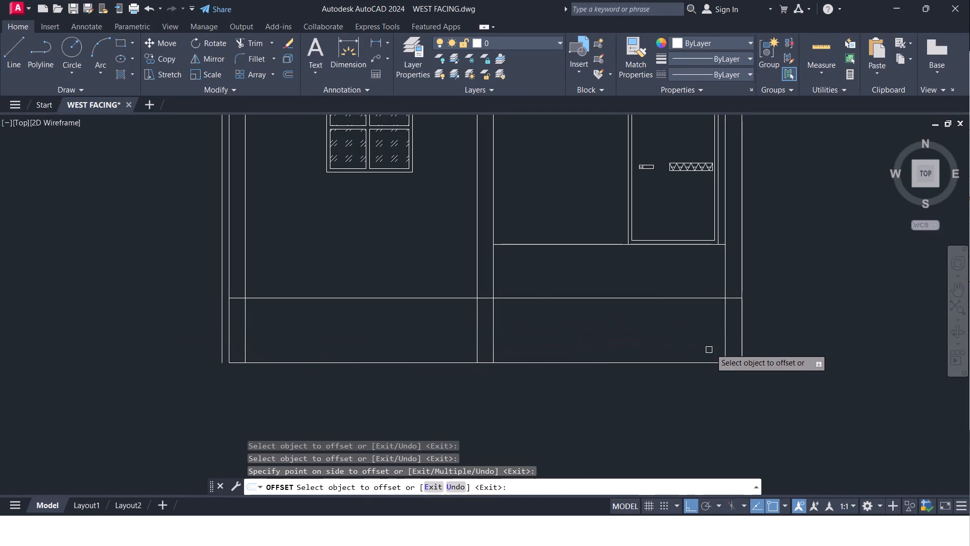
left_click(743, 342)
left_click(769, 334)
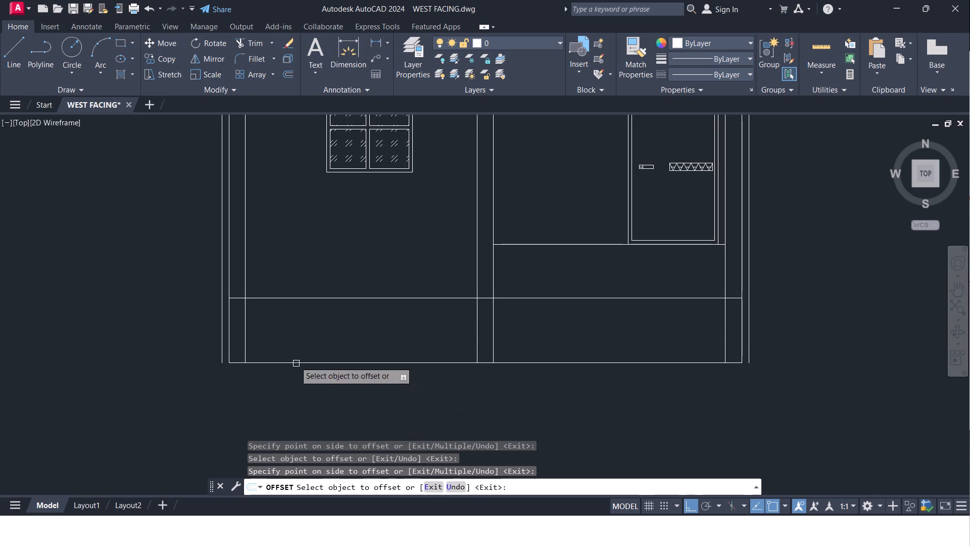
middle_click_drag(305, 329, 413, 393)
scroll(404, 388, "up", 2)
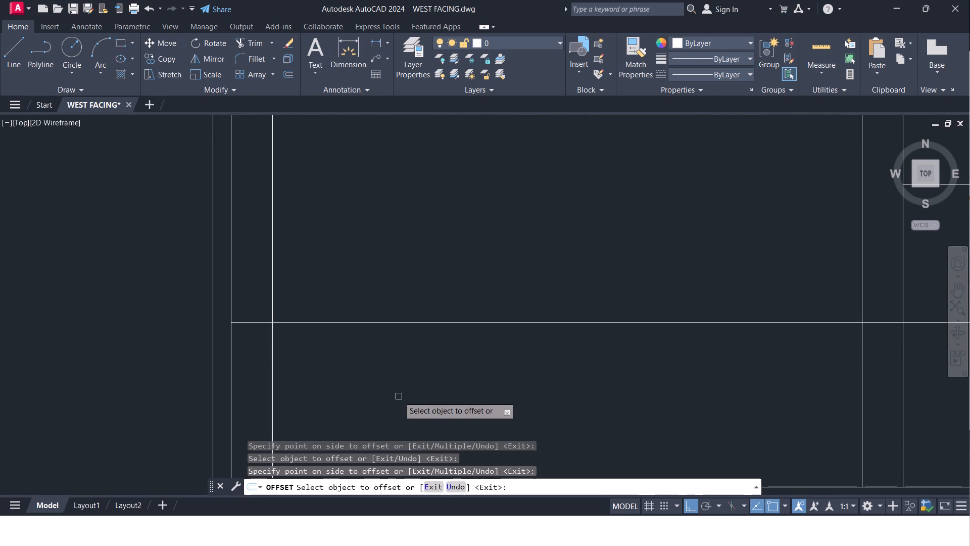
middle_click_drag(382, 366, 347, 311)
key("Escape")
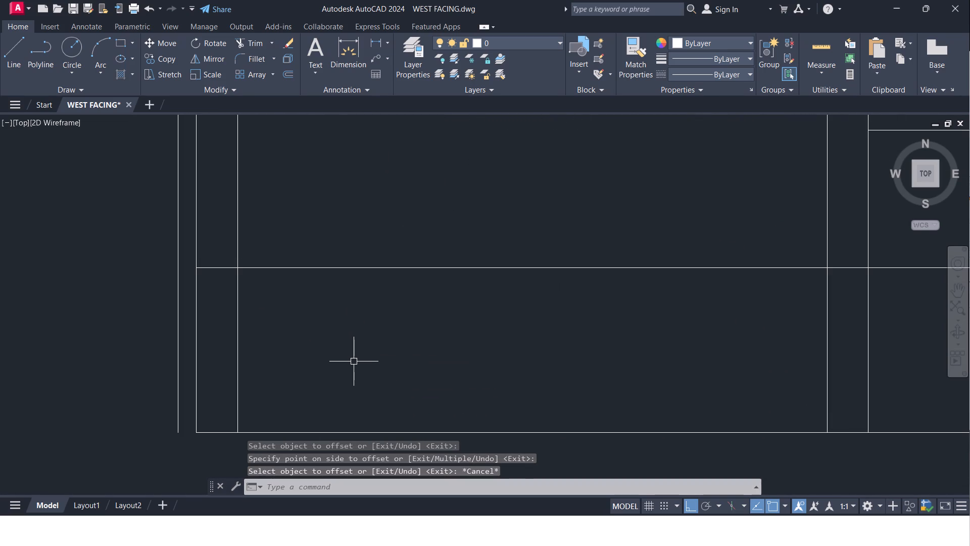
Extend the plinth top line and the bottom base line at both ends to the outer offset lines.
type("EX")
left_click(397, 390)
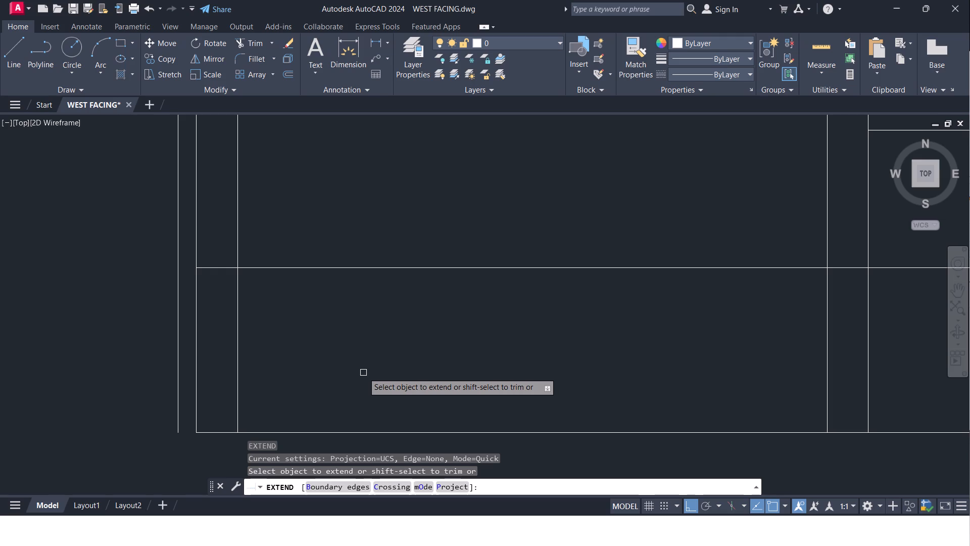
left_click(274, 265)
left_click(274, 265)
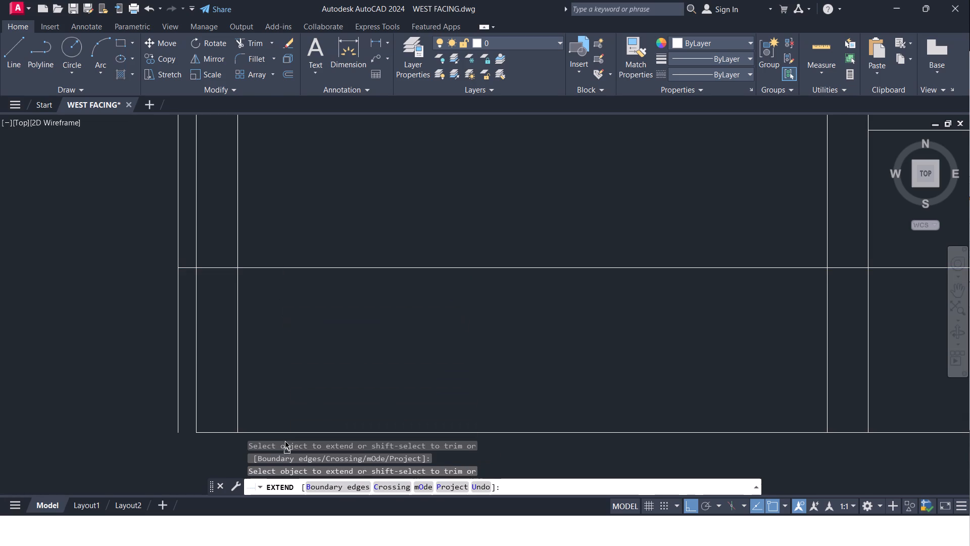
left_click(276, 434)
middle_click_drag(349, 386, 325, 378)
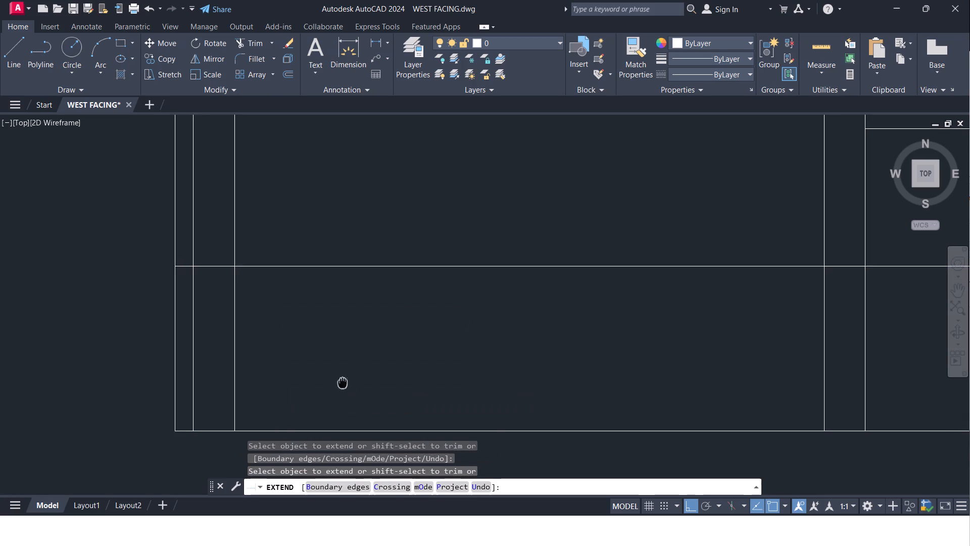
middle_click_drag(325, 378, 0, 259)
scroll(591, 257, "down", 2)
middle_click_drag(591, 257, 315, 311)
scroll(415, 264, "up", 1)
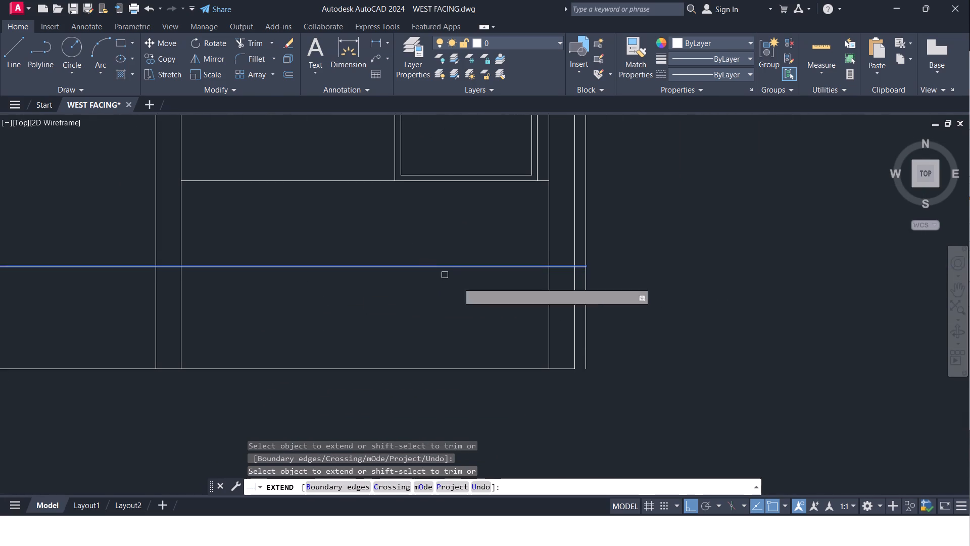
left_click(519, 370)
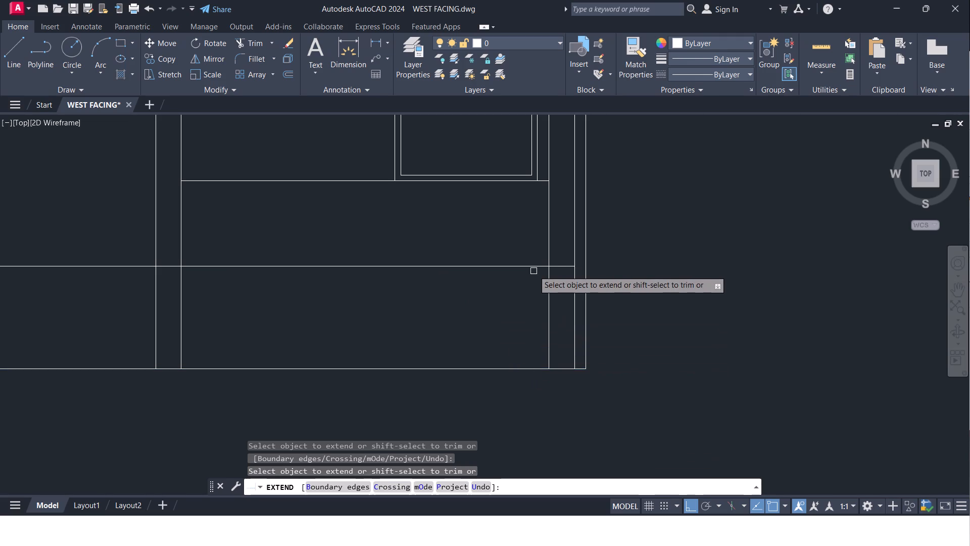
left_click(532, 267)
middle_click_drag(489, 327, 546, 363)
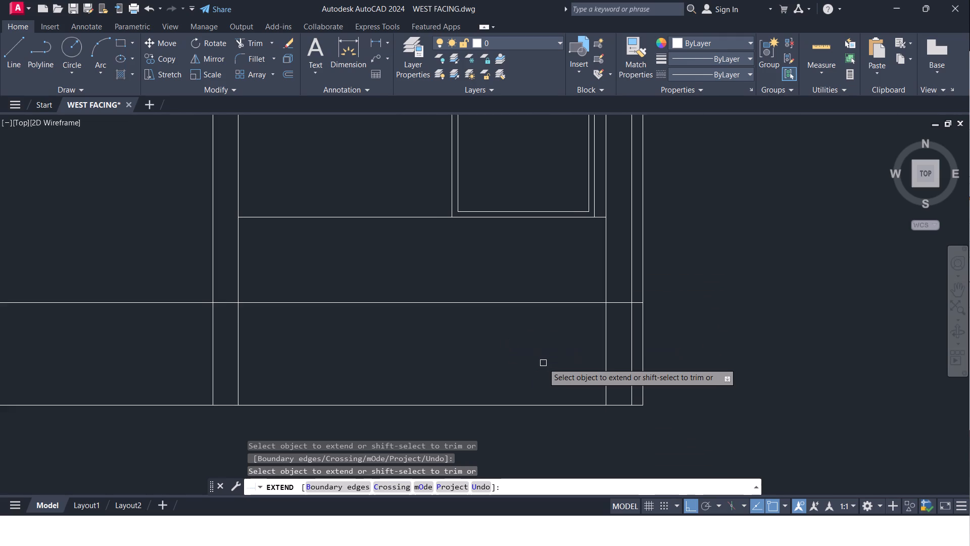
key("Escape")
Trim the right offset line above the plinth top line and the right and middle column lines below it.
type("TR")
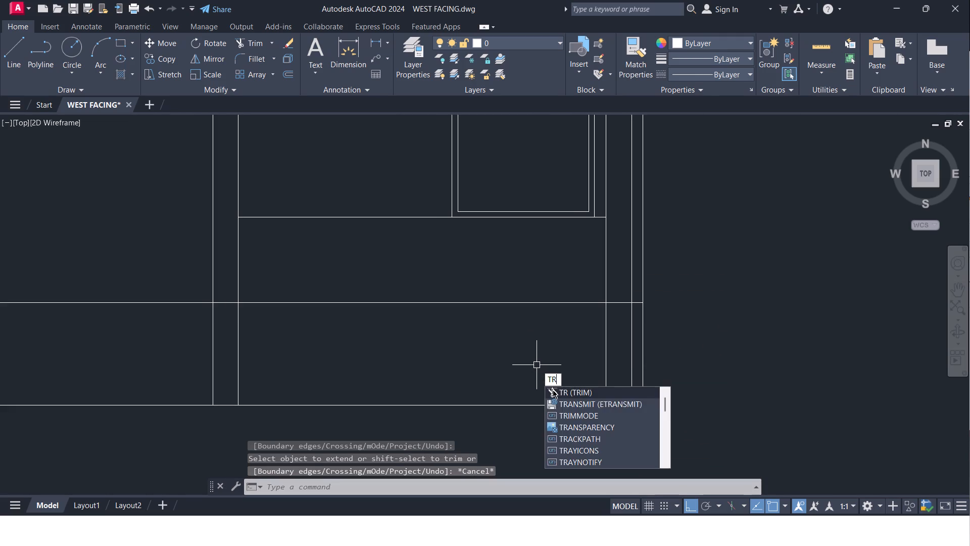
left_click(553, 391)
left_click(642, 287)
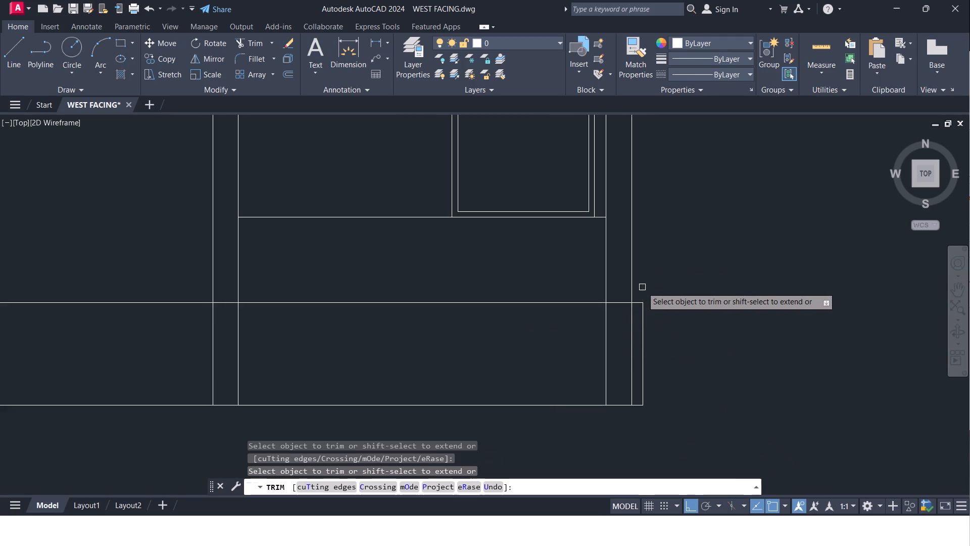
left_click(629, 378)
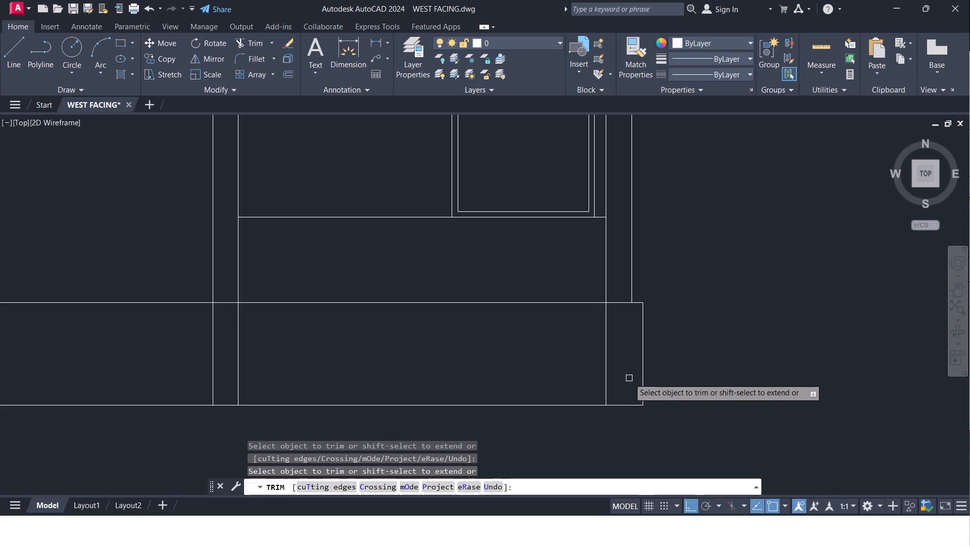
left_click(605, 383)
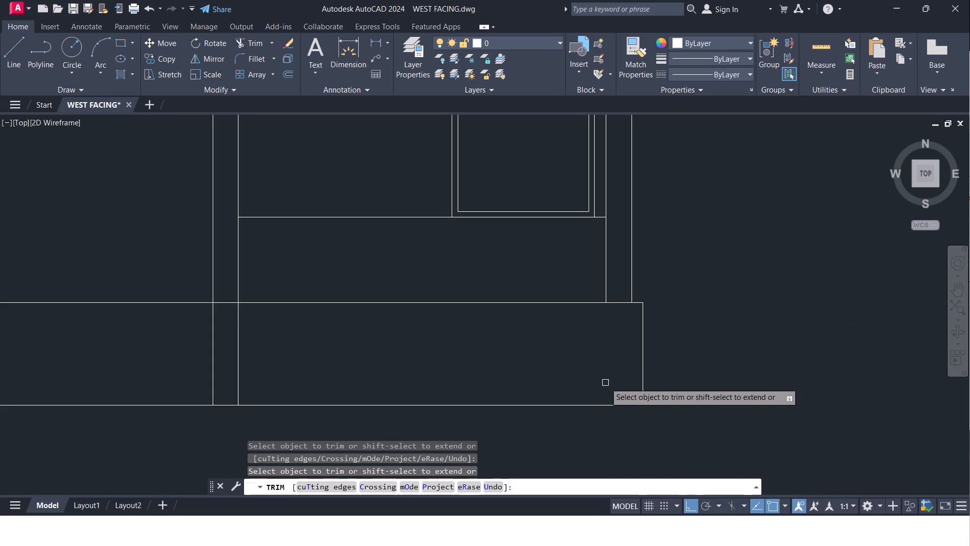
middle_click_drag(475, 346, 772, 284)
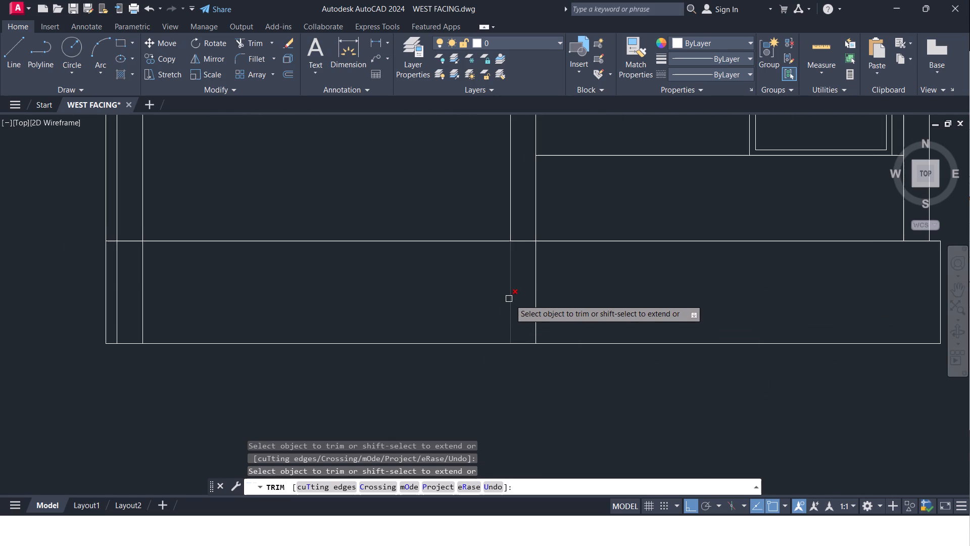
left_click(509, 300)
left_click(540, 303)
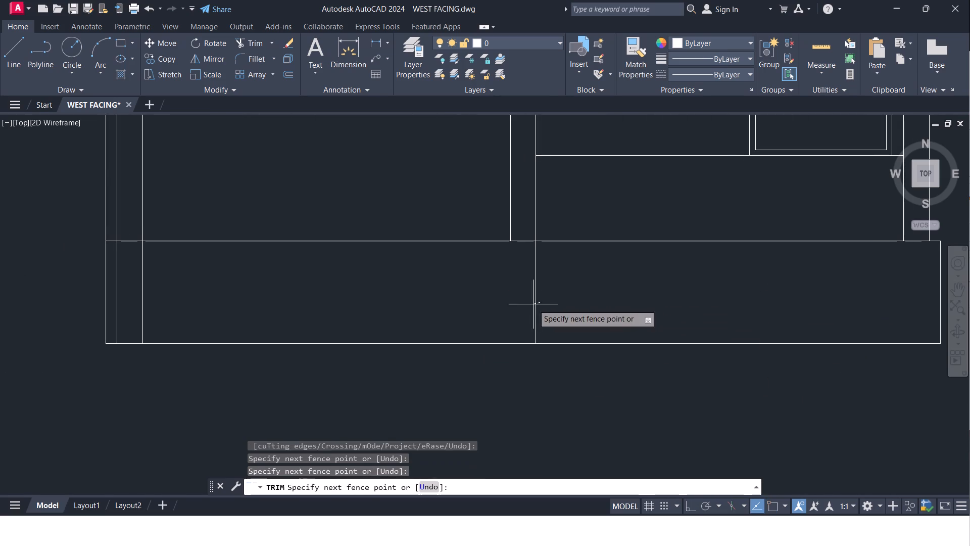
left_click(532, 304)
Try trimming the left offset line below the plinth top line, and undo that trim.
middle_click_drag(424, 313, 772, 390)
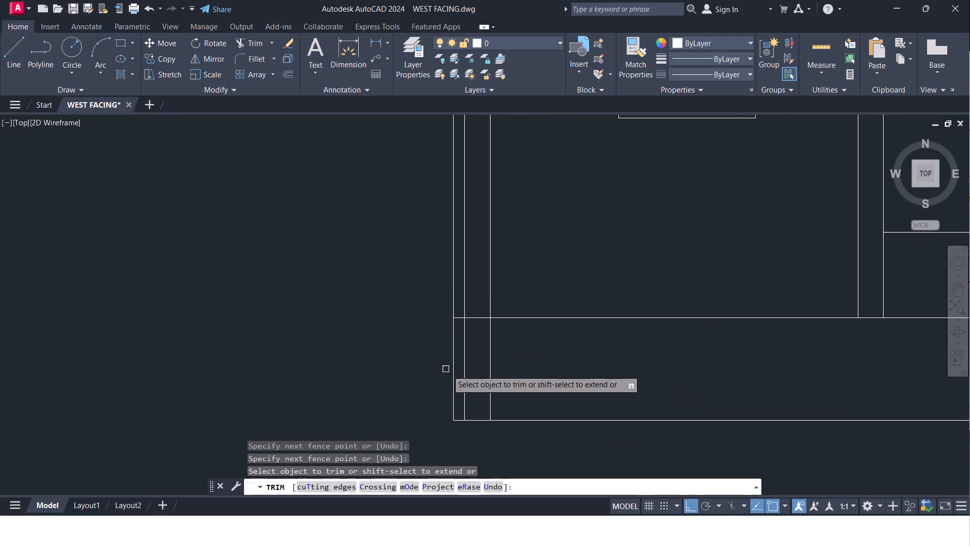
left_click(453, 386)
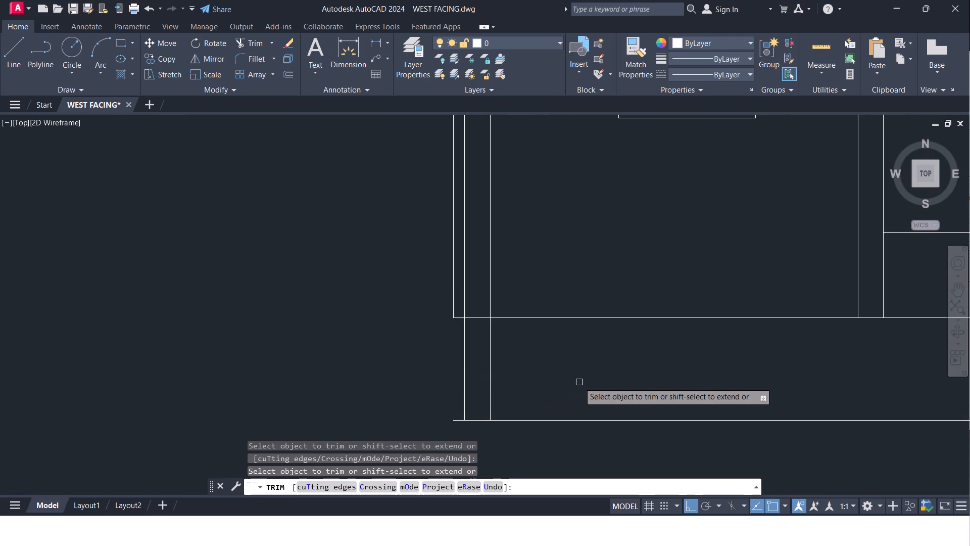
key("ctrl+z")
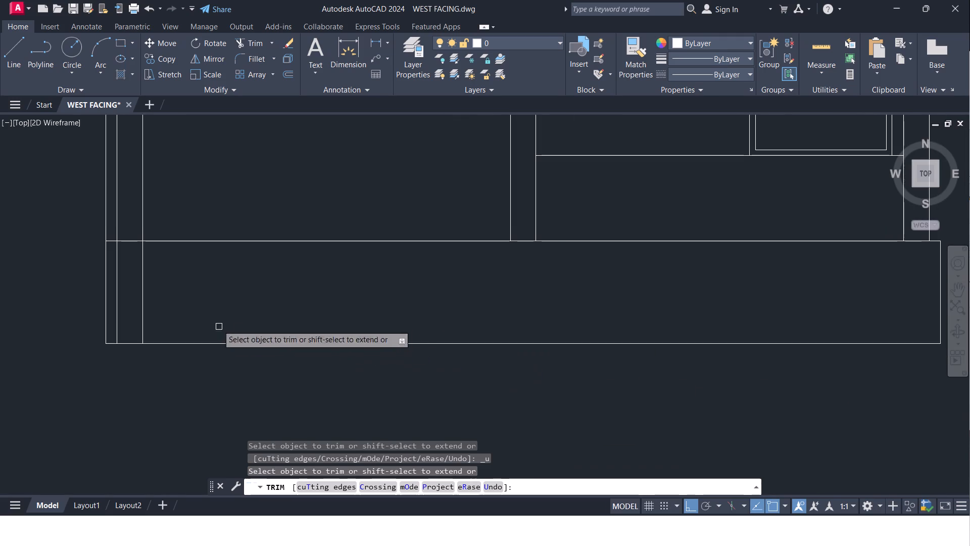
Trim the left offset line above the plinth top line and both left column lines inside the base.
middle_click_drag(229, 317, 373, 398)
left_click(249, 305)
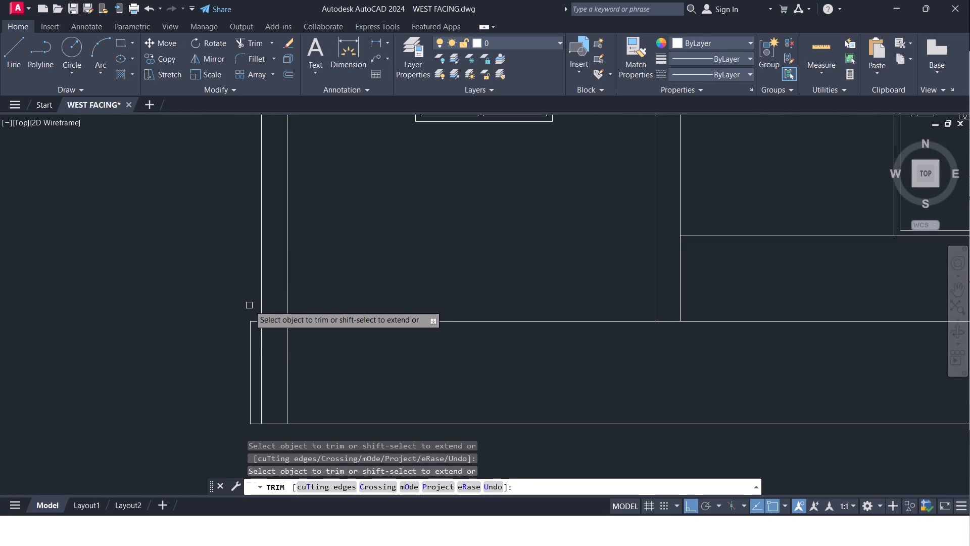
left_click(264, 345)
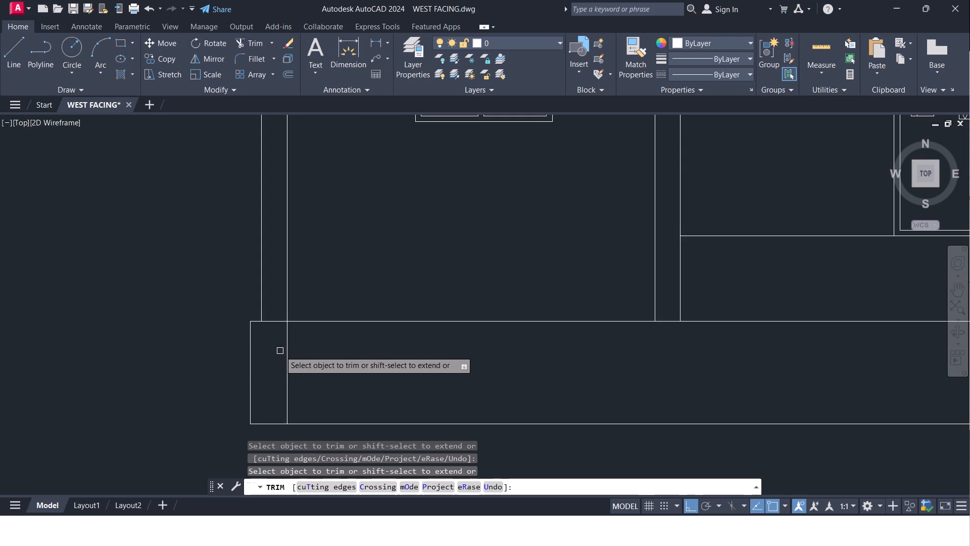
left_click(289, 357)
scroll(297, 357, "down", 2)
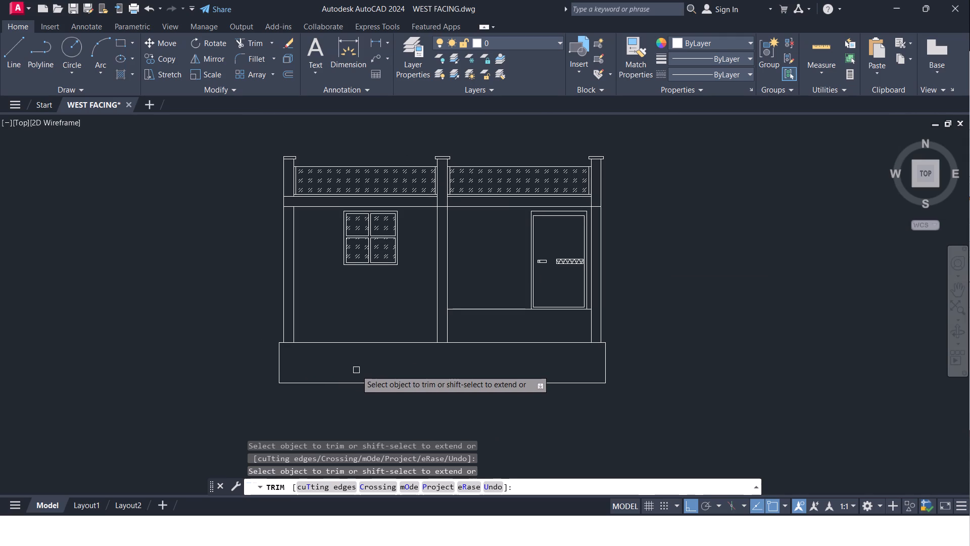
middle_click_drag(356, 372, 357, 417)
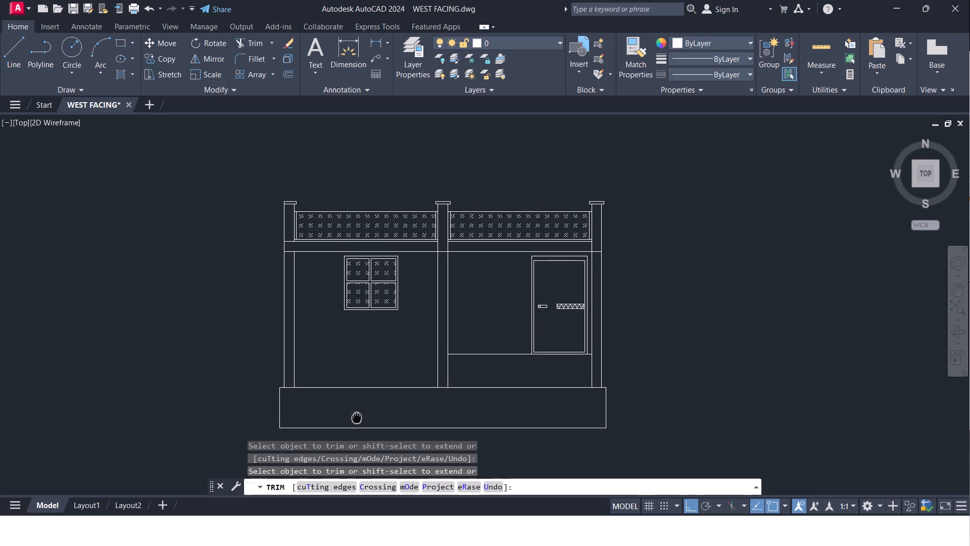
middle_click_drag(357, 417, 358, 418)
scroll(359, 413, "up", 1)
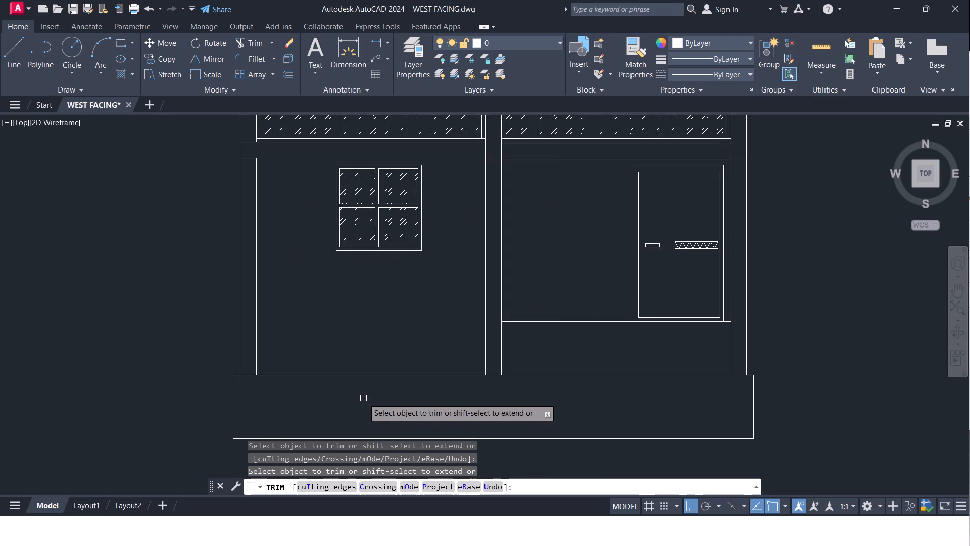
scroll(363, 399, "down", 1)
middle_click_drag(363, 402, 364, 411)
key("Escape")
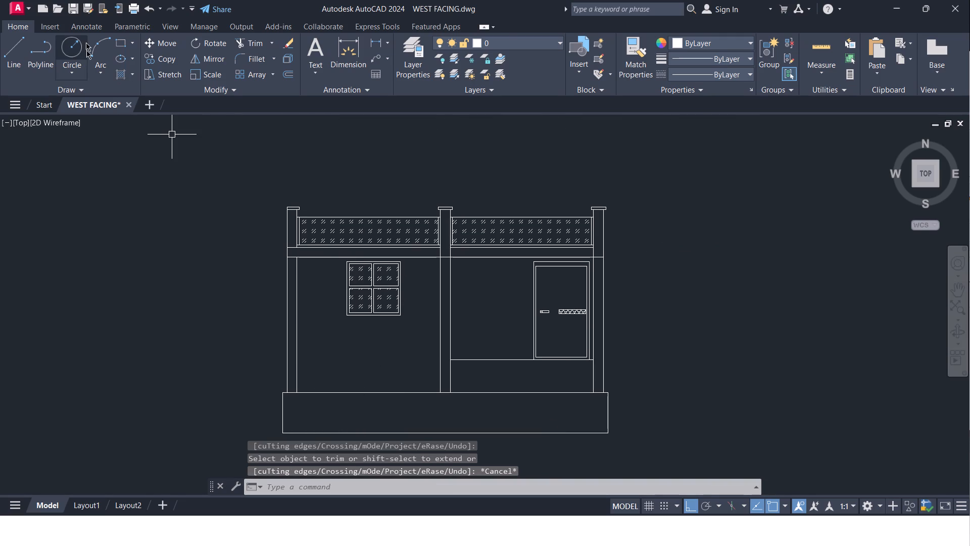
Hatch the projecting base rectangle with the BRSTONE pattern.
left_click(125, 76)
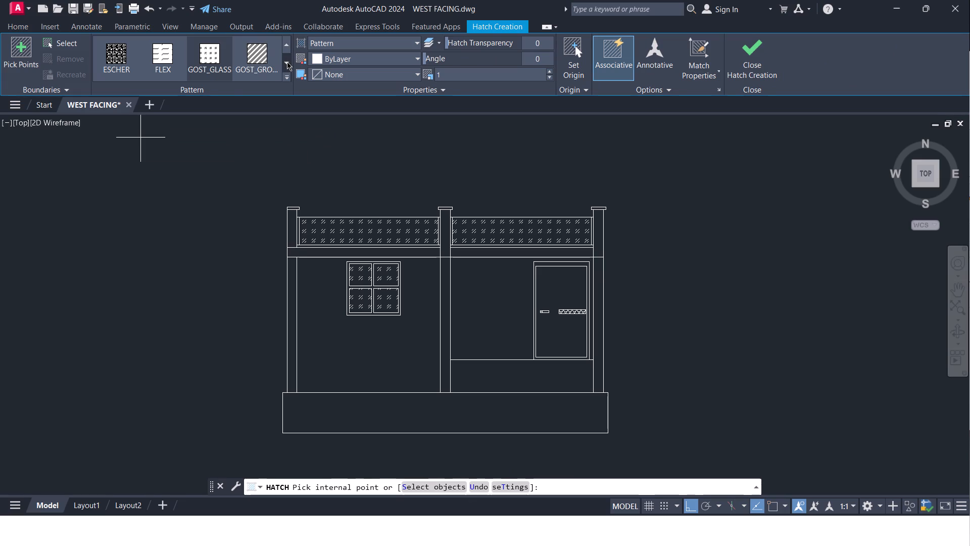
scroll(287, 62, "up", 2)
scroll(283, 64, "down", 1)
scroll(283, 64, "up", 1)
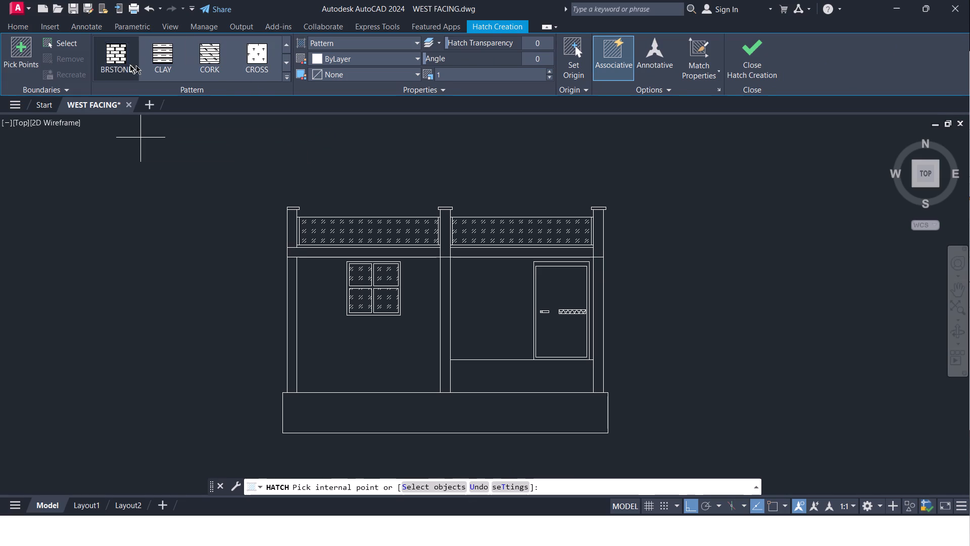
left_click(127, 63)
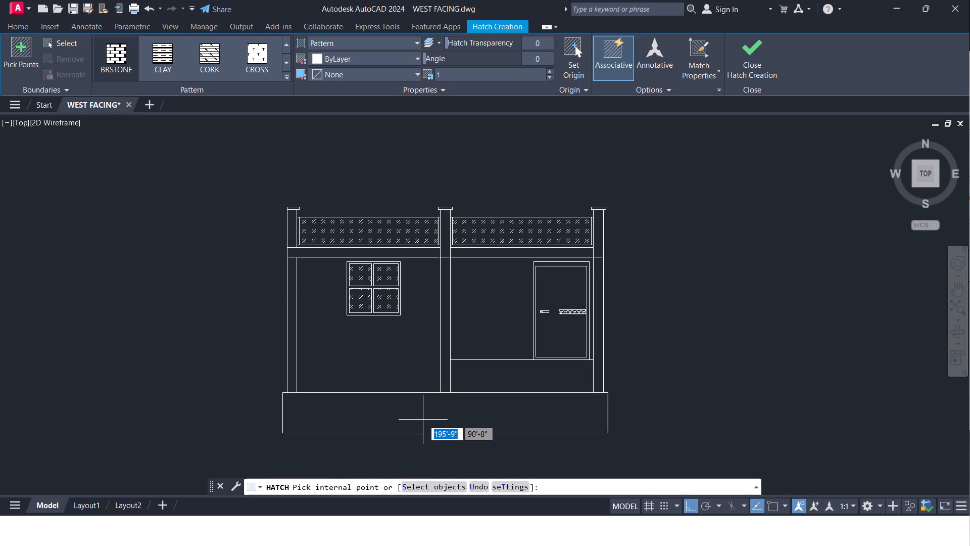
left_click(421, 408)
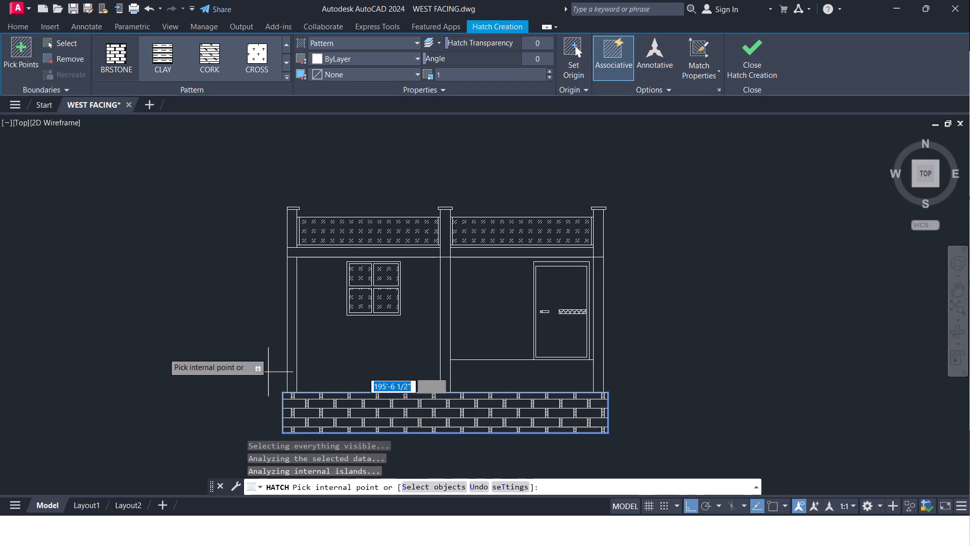
Change the base hatch pattern to BRICK.
scroll(273, 61, "up", 1)
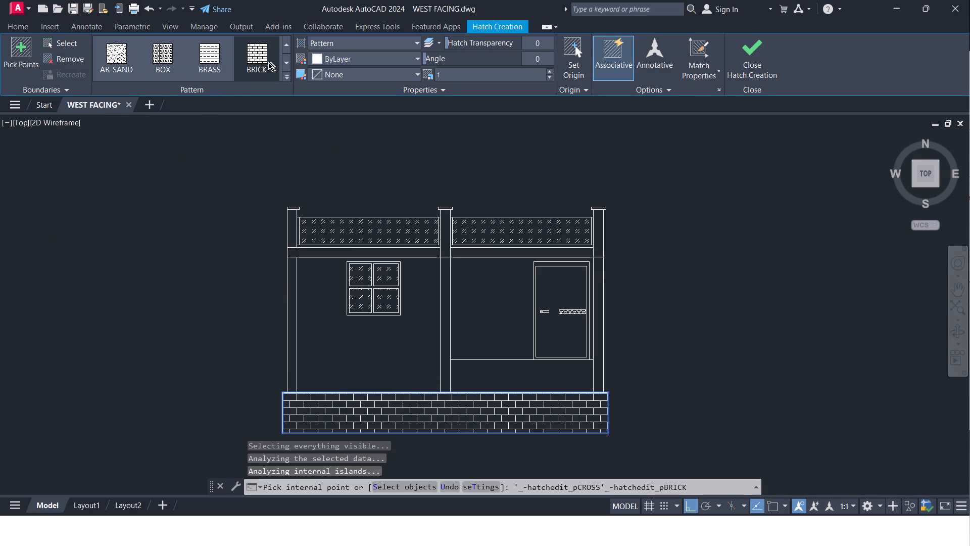
left_click(259, 55)
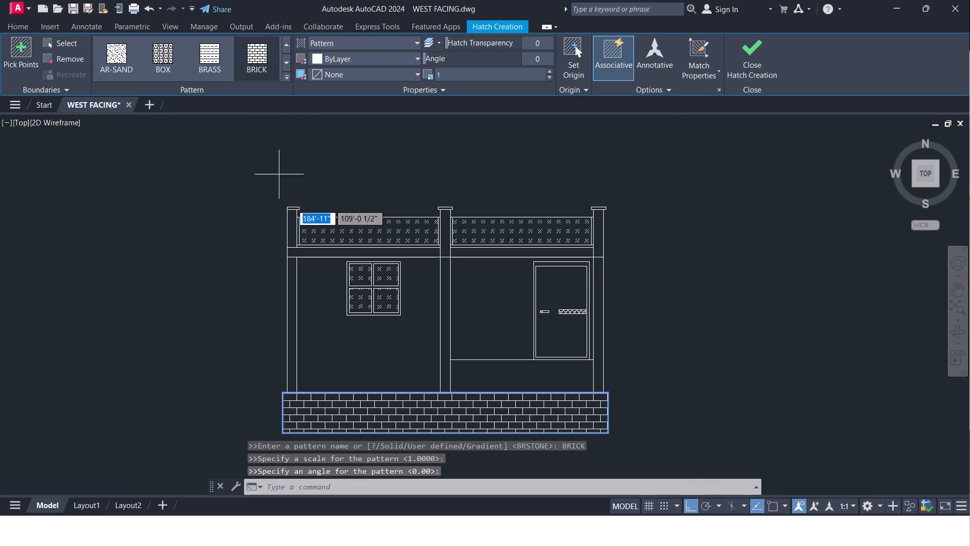
Hatch the wall area around the window and the wall area beside the door with the BRICK pattern.
left_click(358, 343)
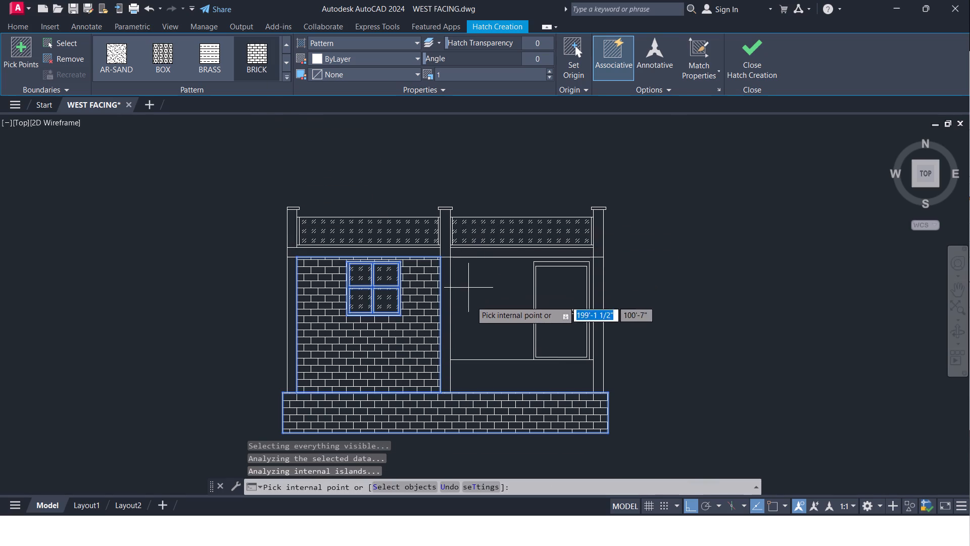
left_click(476, 309)
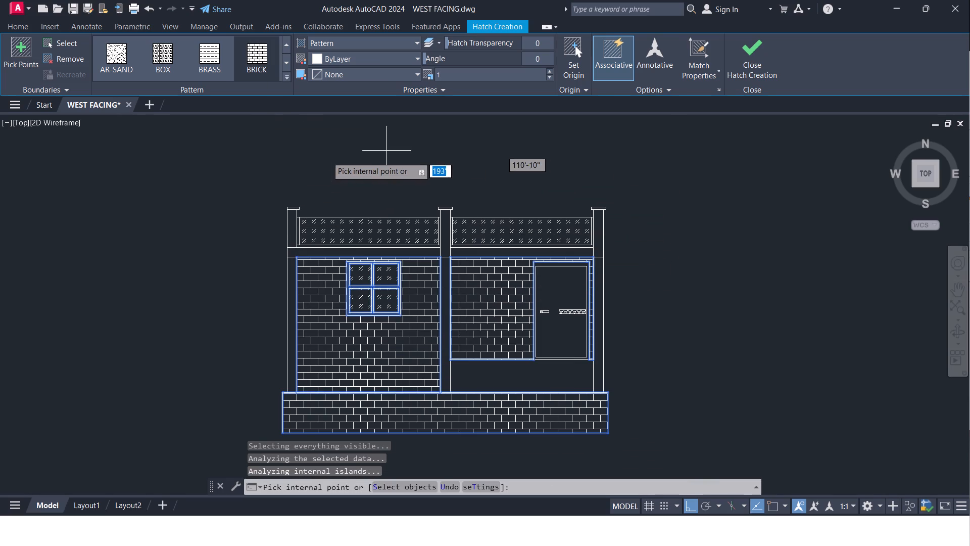
key("Escape")
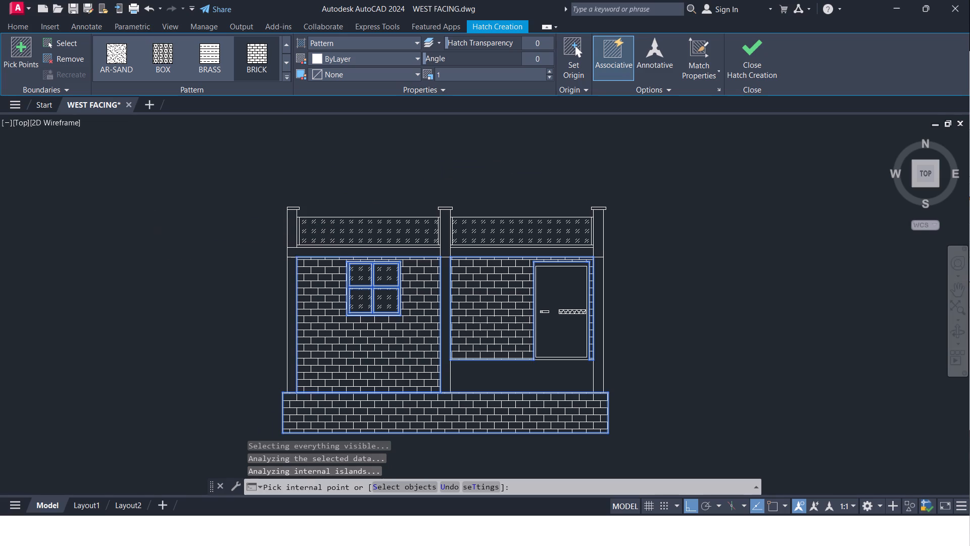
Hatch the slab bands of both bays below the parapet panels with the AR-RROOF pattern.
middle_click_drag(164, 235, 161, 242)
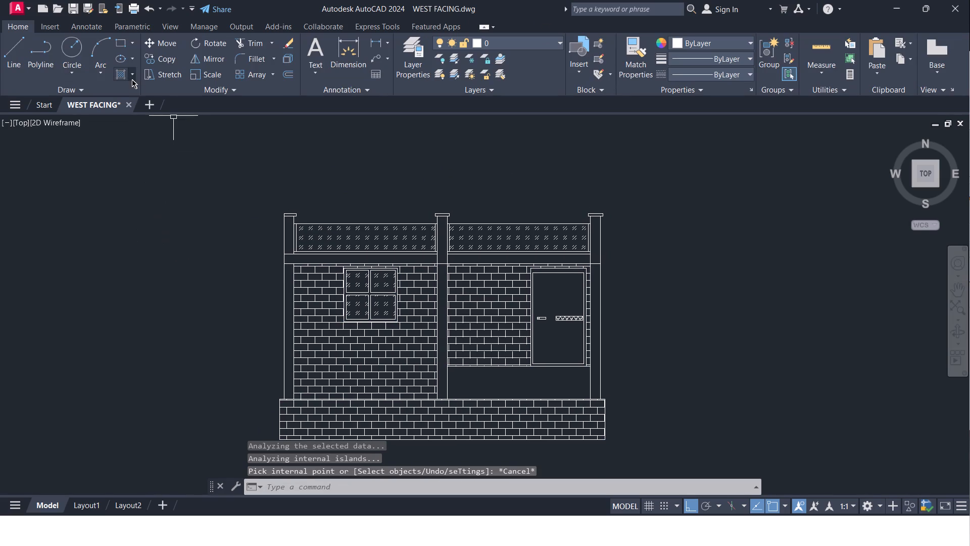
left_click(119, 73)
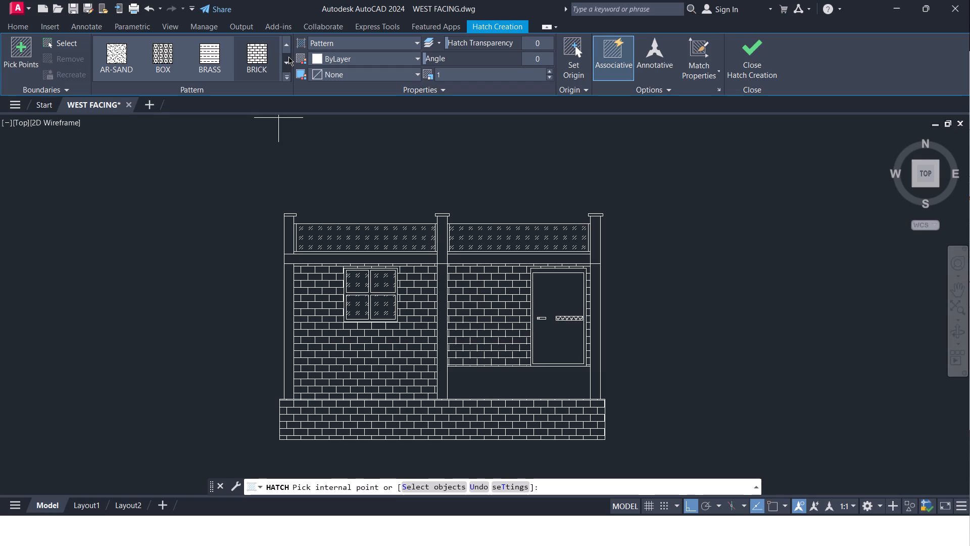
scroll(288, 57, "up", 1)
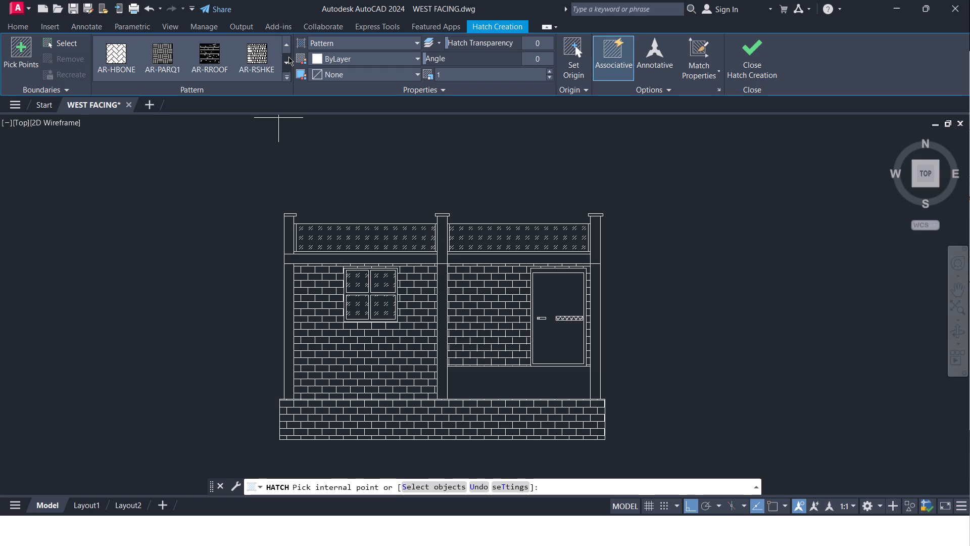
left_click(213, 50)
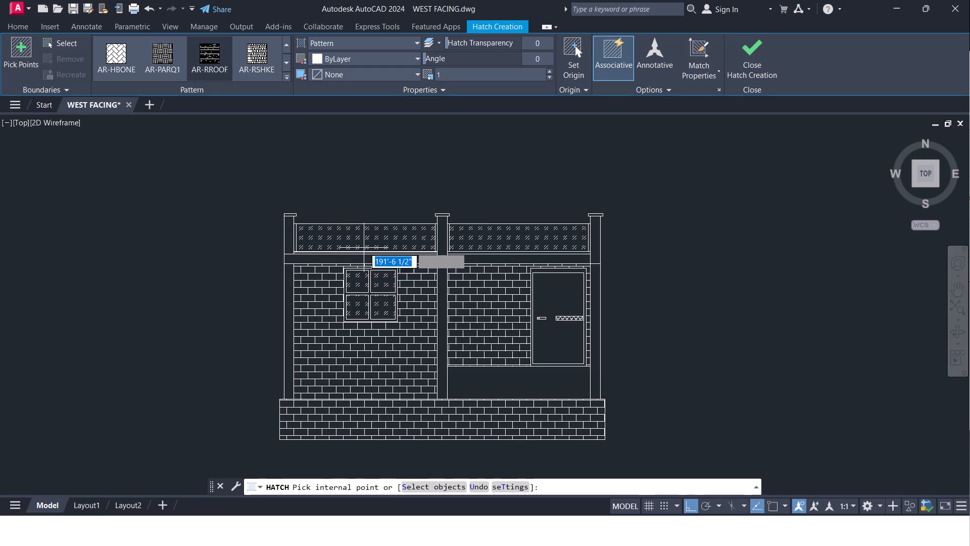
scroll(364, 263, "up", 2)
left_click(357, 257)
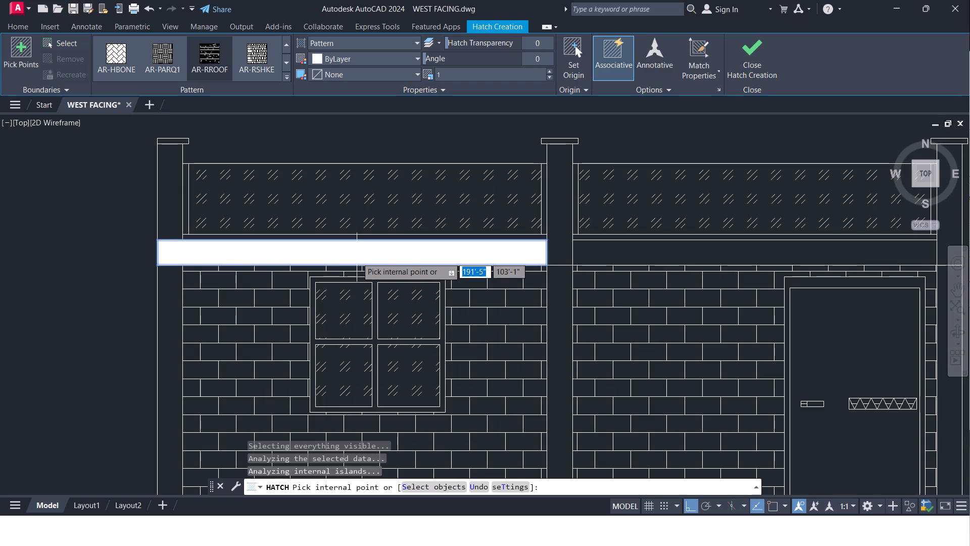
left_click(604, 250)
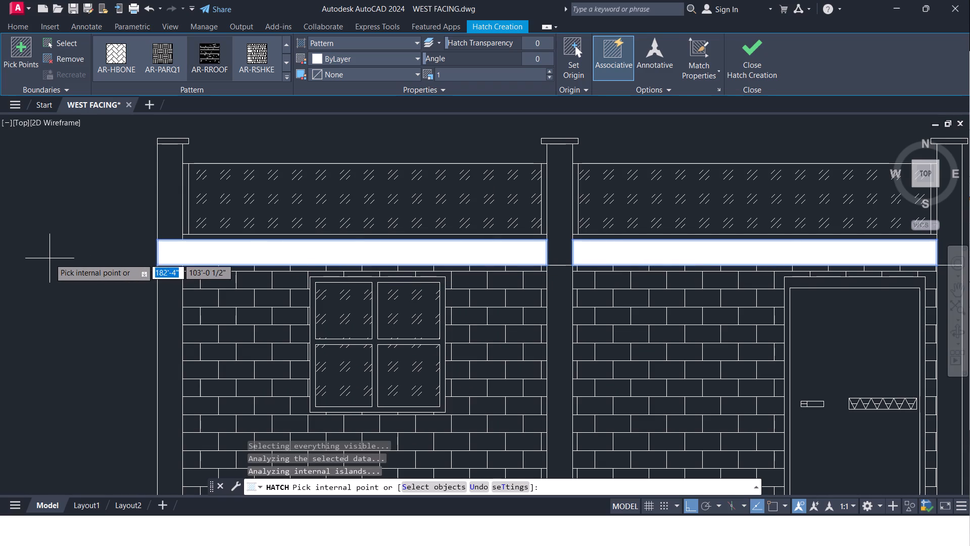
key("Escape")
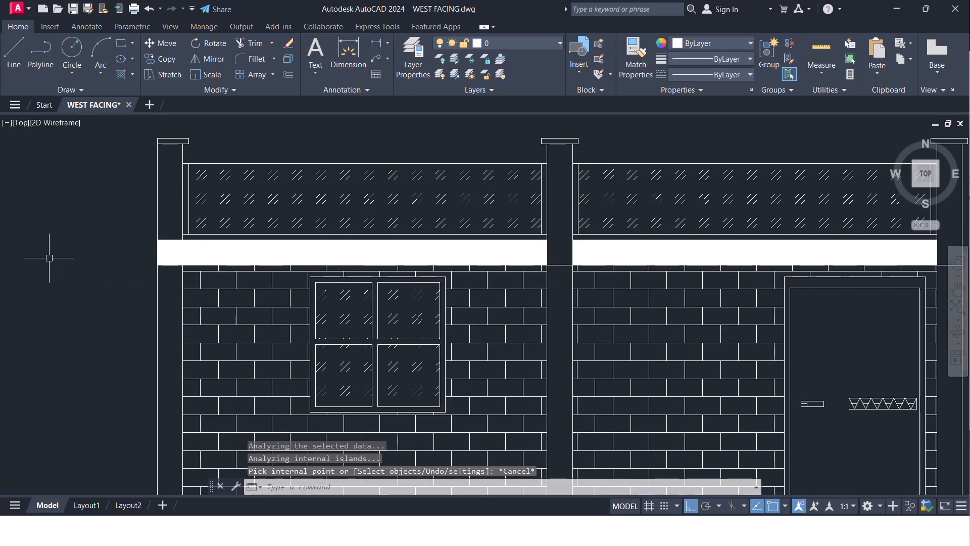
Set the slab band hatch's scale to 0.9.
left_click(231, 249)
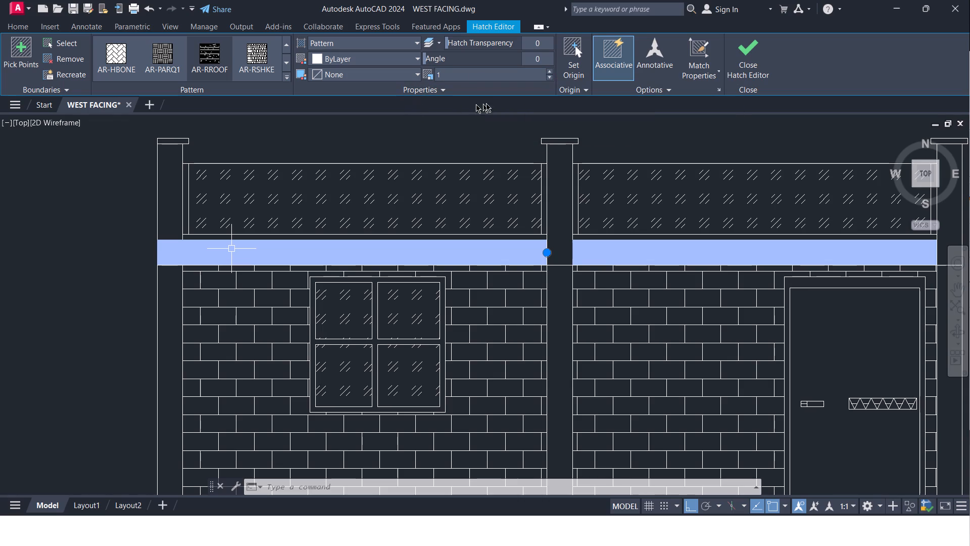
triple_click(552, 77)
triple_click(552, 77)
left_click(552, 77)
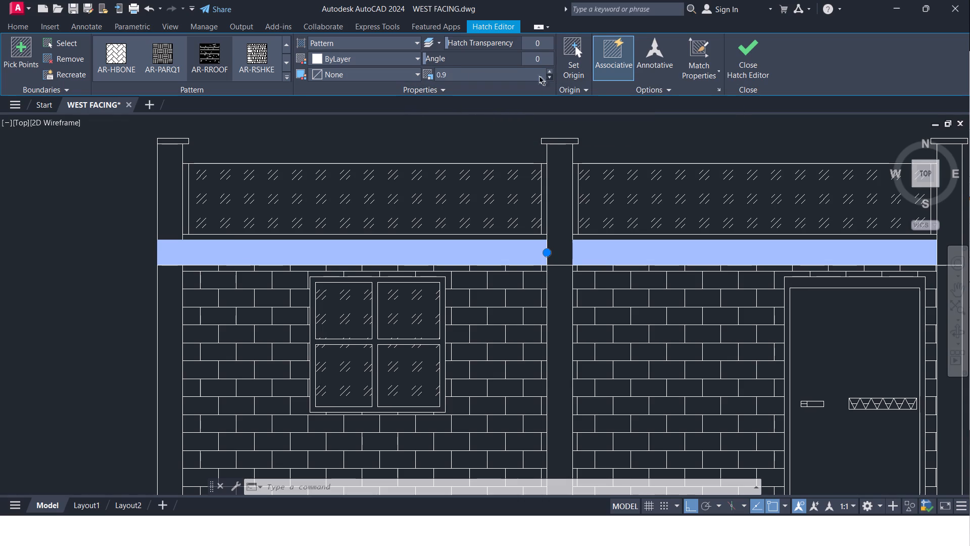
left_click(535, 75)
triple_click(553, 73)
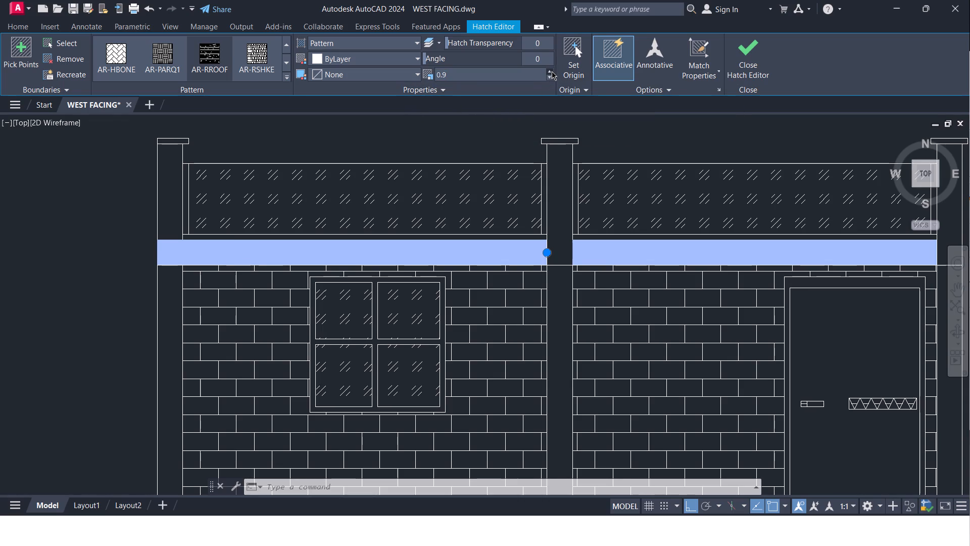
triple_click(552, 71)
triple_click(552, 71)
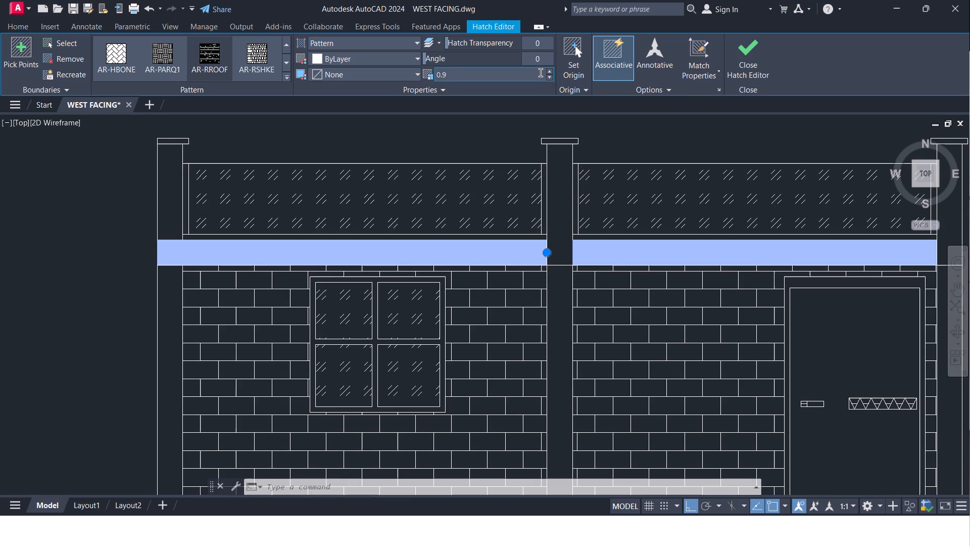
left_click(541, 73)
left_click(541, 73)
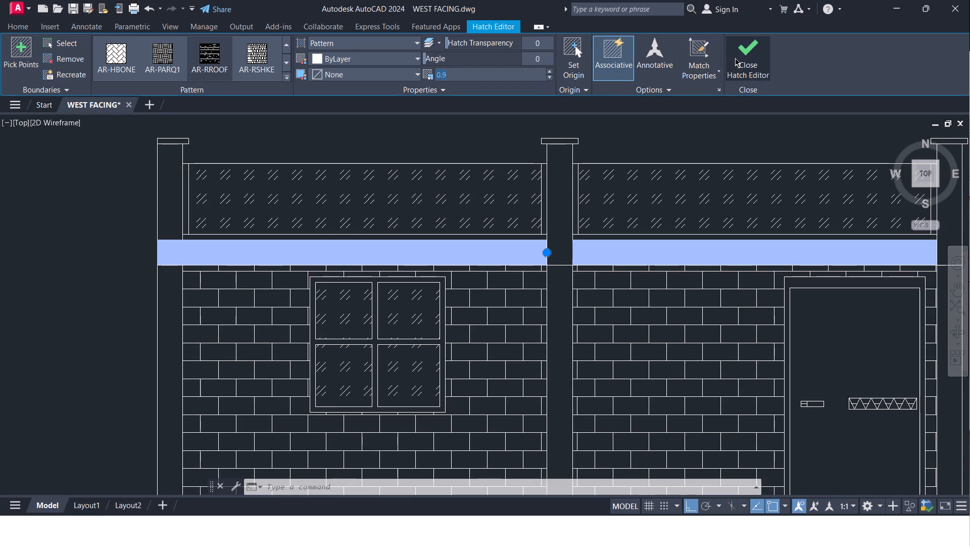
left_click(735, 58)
Erase the top edge line of the slab band above the window bay.
scroll(565, 156, "down", 4)
scroll(548, 157, "up", 2)
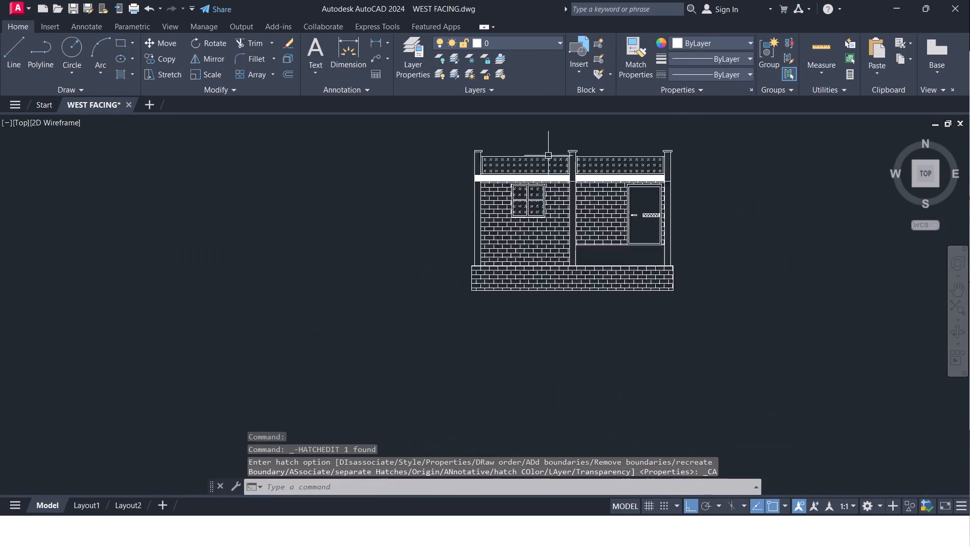
left_click(535, 190)
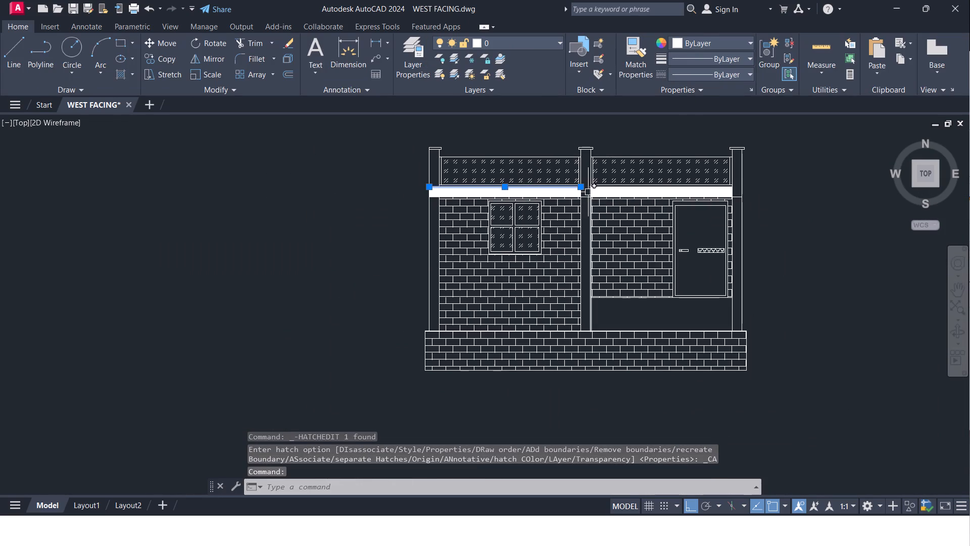
key("Delete")
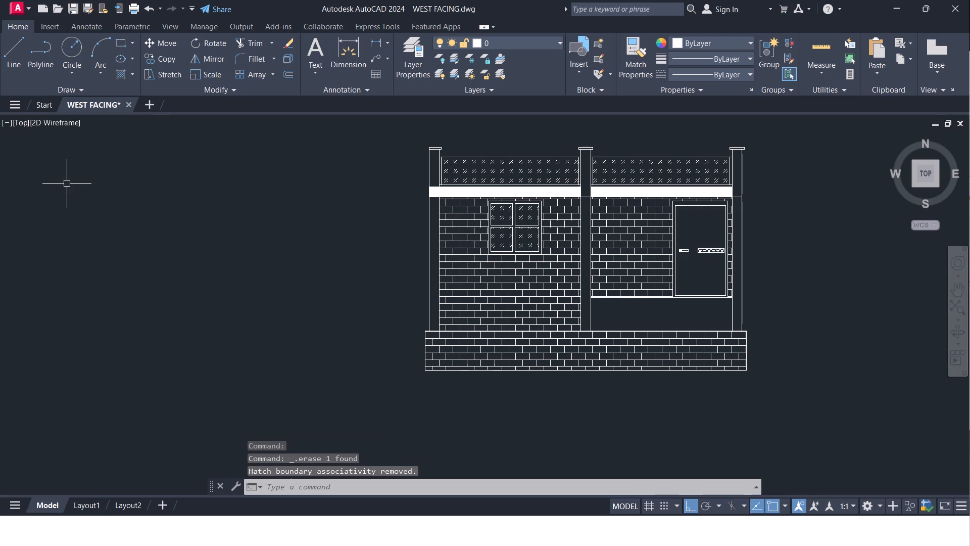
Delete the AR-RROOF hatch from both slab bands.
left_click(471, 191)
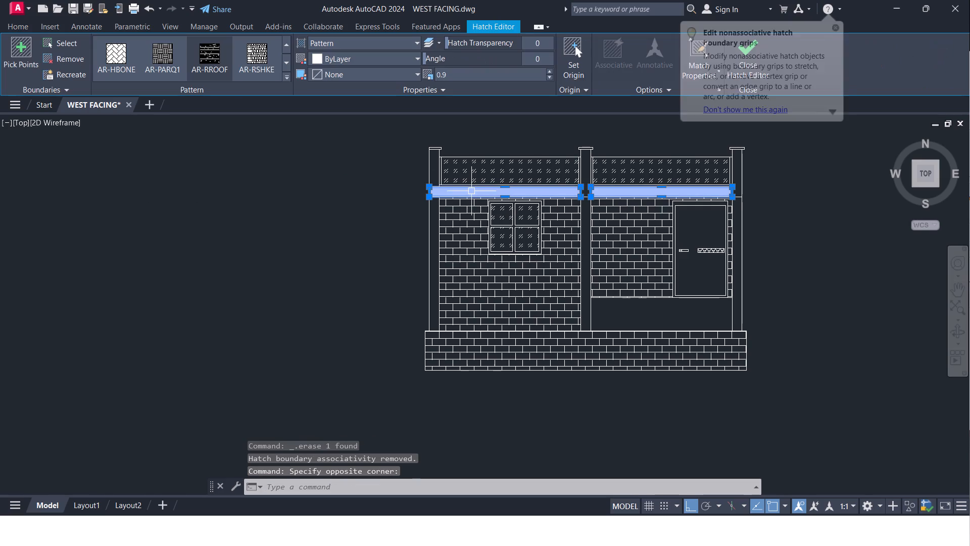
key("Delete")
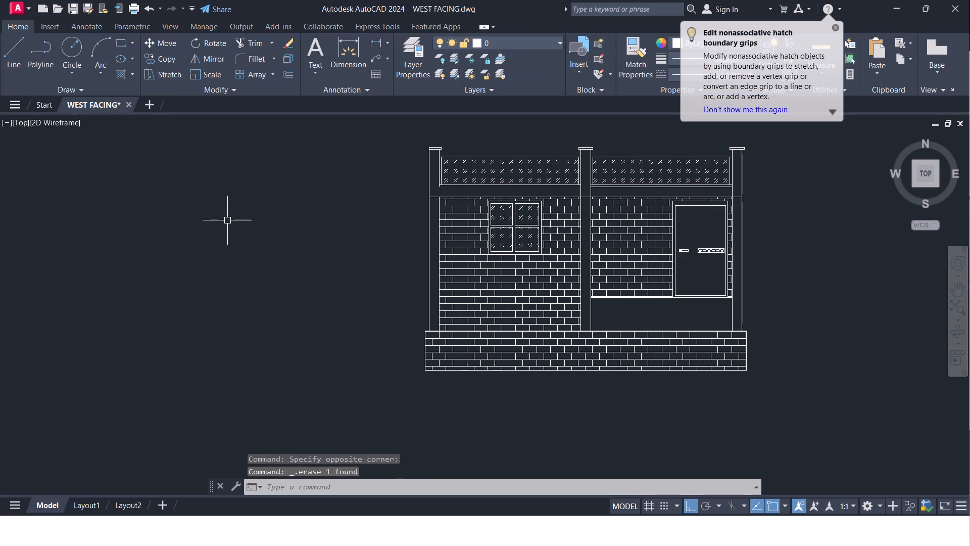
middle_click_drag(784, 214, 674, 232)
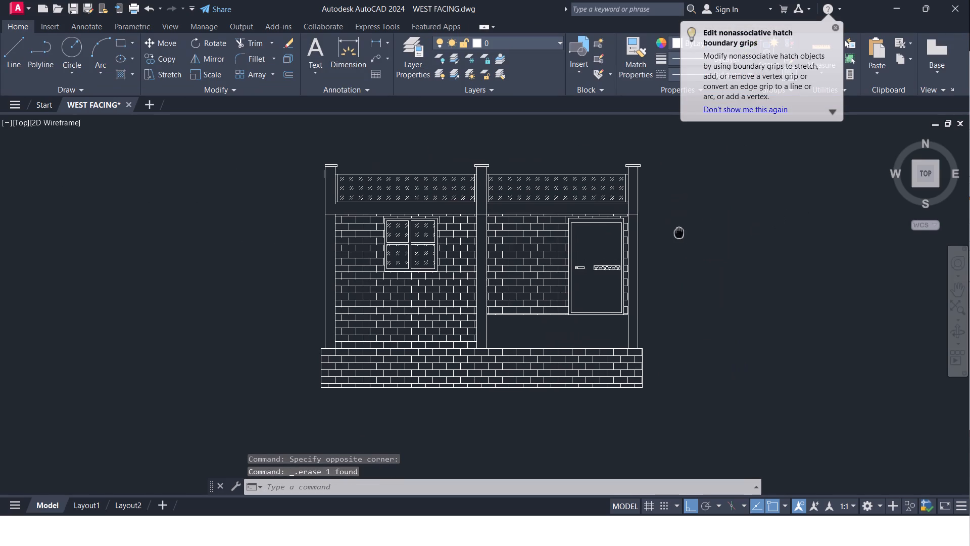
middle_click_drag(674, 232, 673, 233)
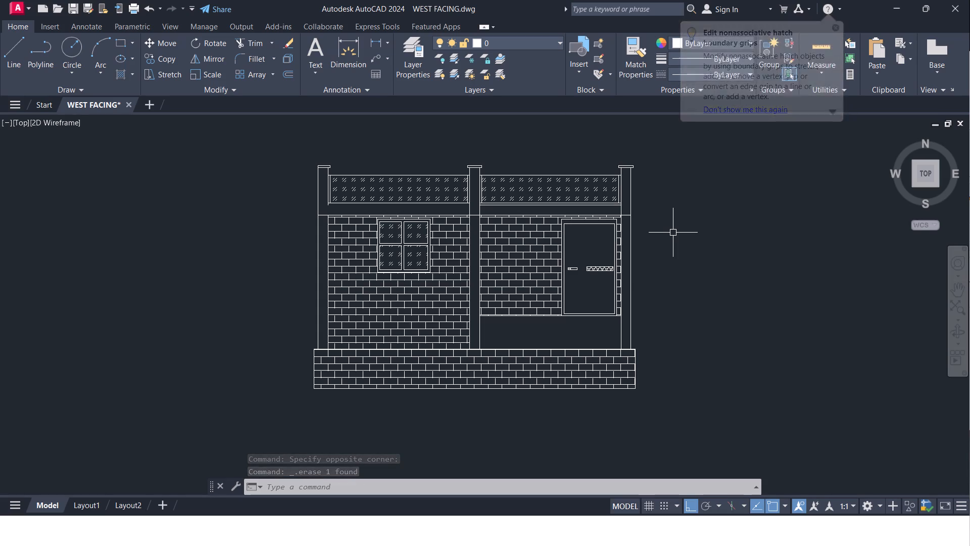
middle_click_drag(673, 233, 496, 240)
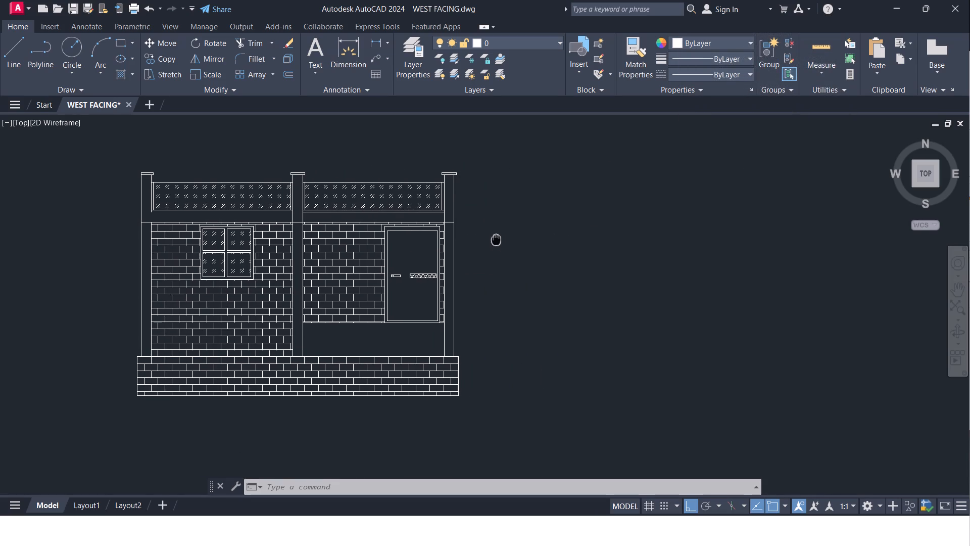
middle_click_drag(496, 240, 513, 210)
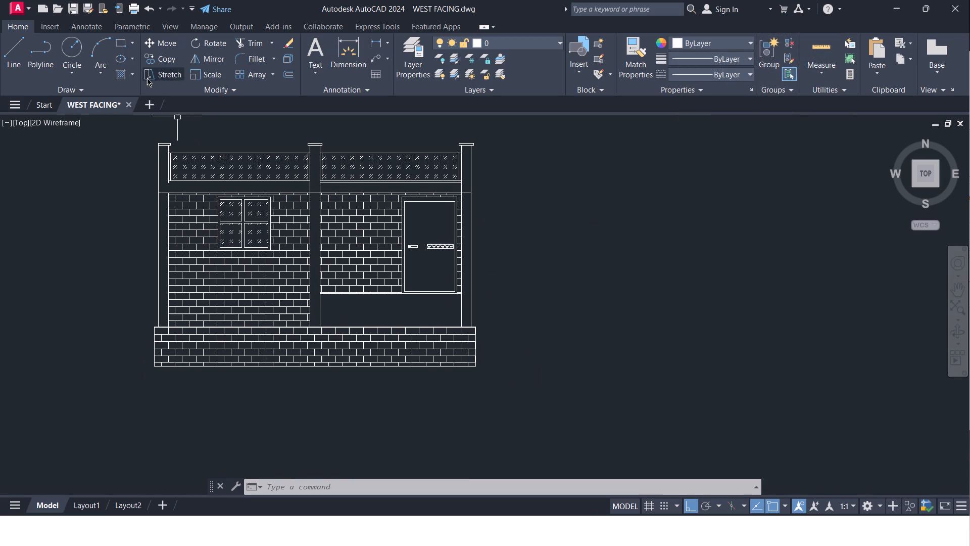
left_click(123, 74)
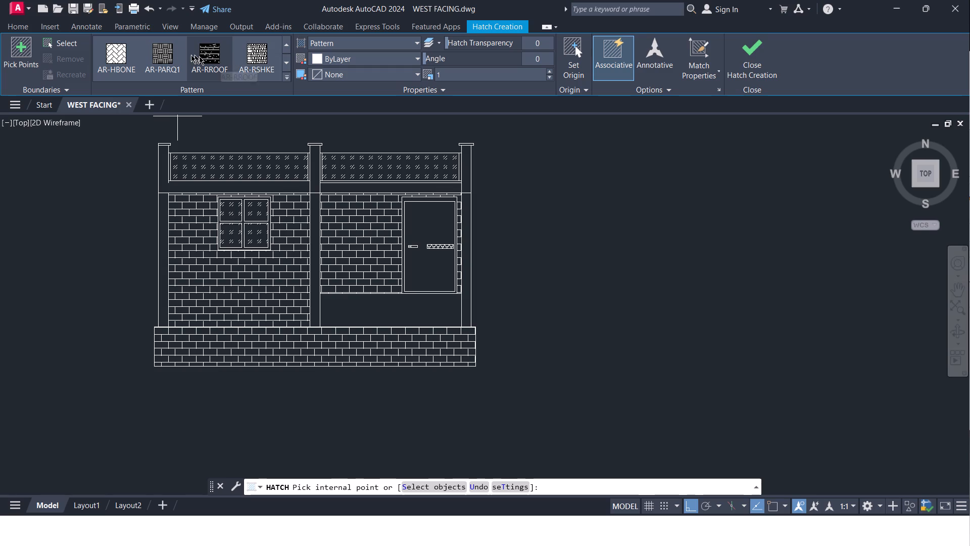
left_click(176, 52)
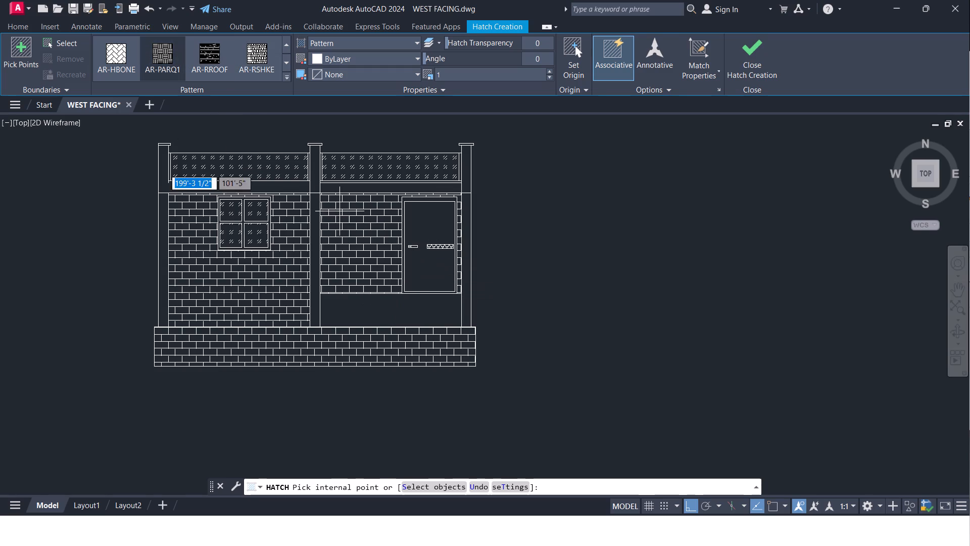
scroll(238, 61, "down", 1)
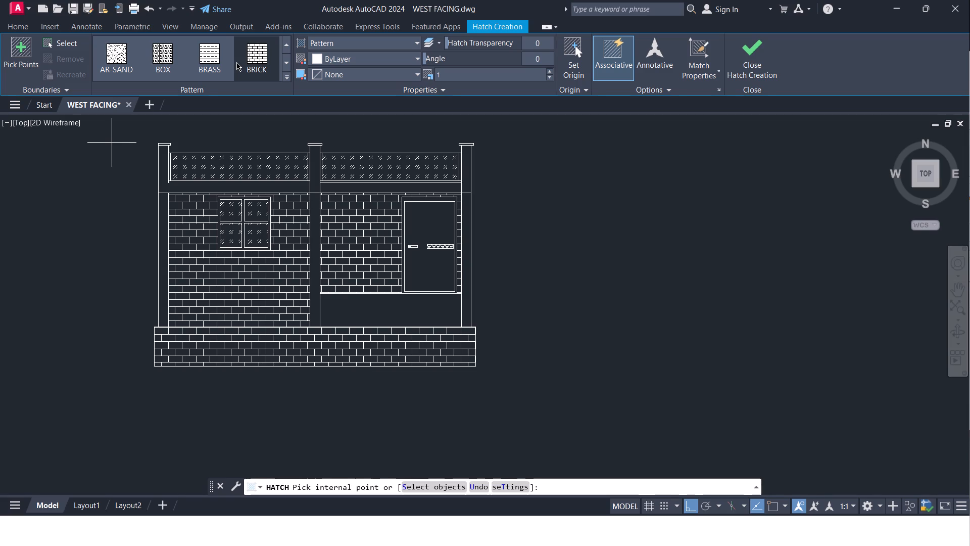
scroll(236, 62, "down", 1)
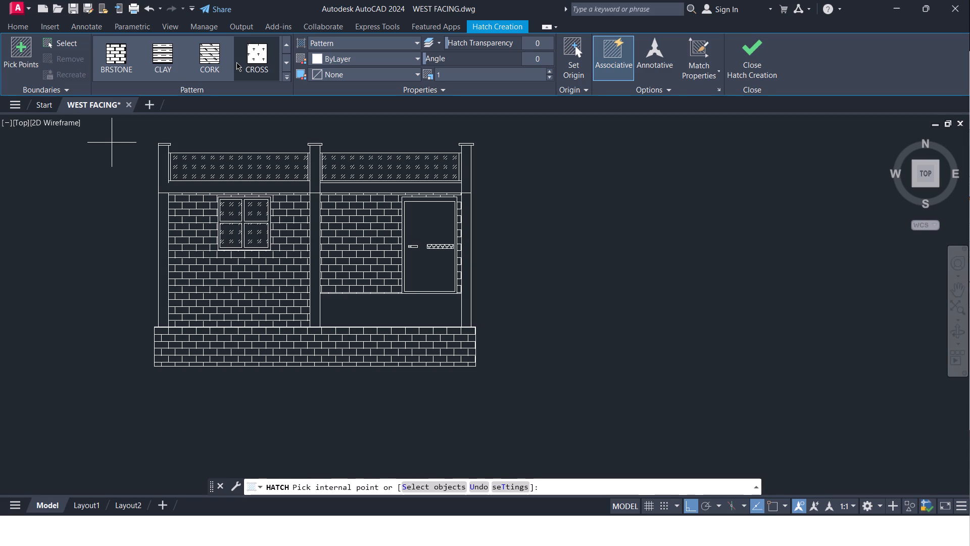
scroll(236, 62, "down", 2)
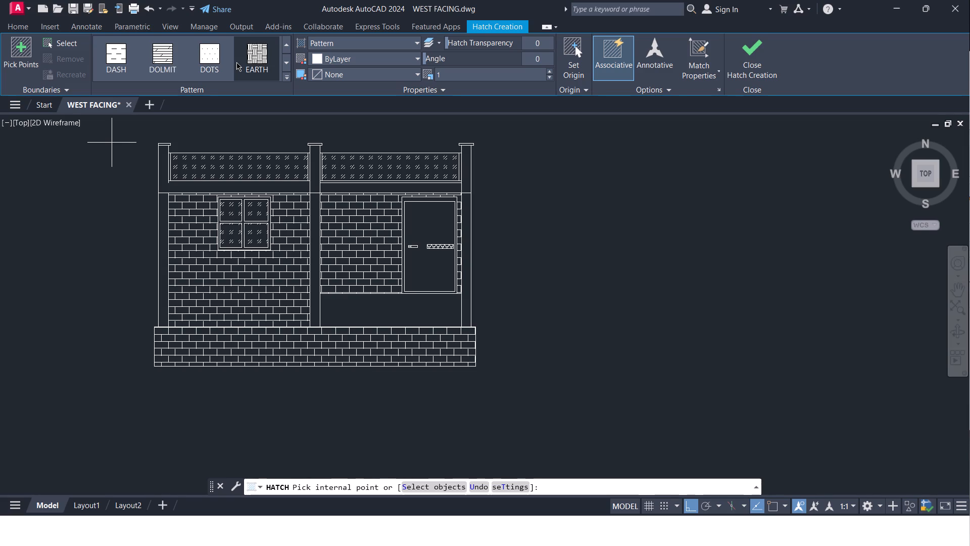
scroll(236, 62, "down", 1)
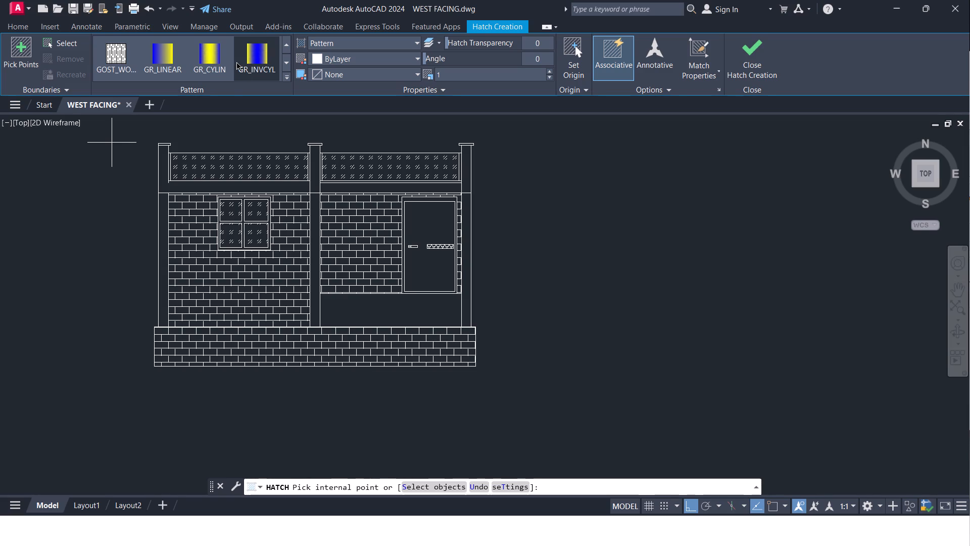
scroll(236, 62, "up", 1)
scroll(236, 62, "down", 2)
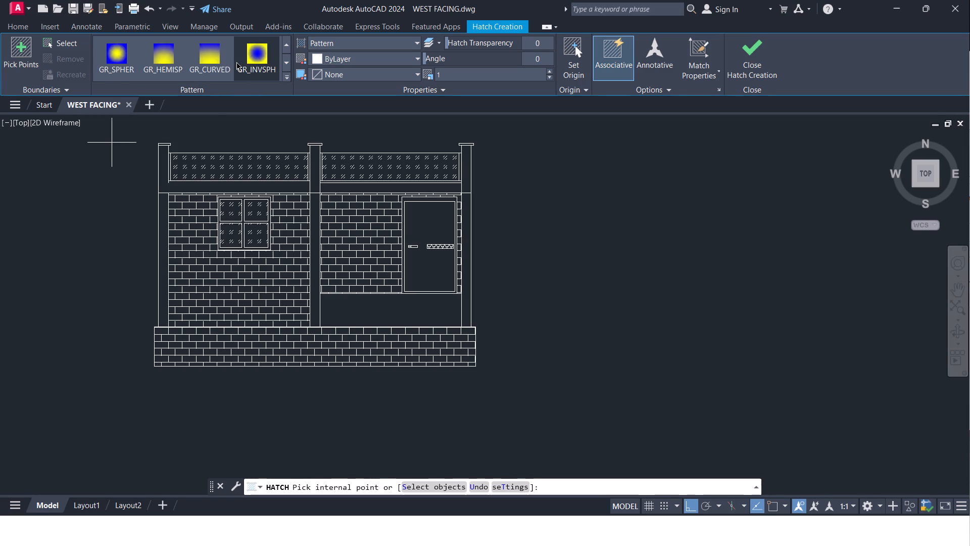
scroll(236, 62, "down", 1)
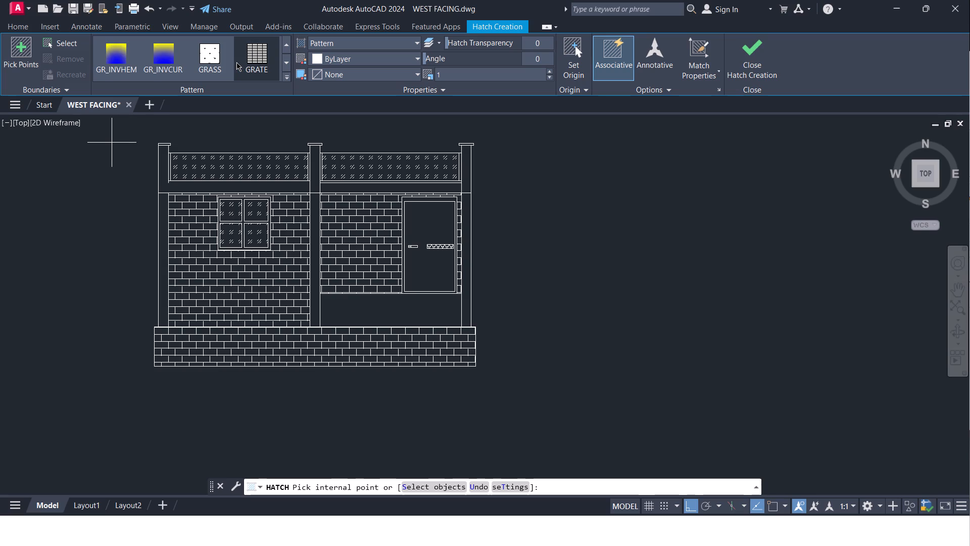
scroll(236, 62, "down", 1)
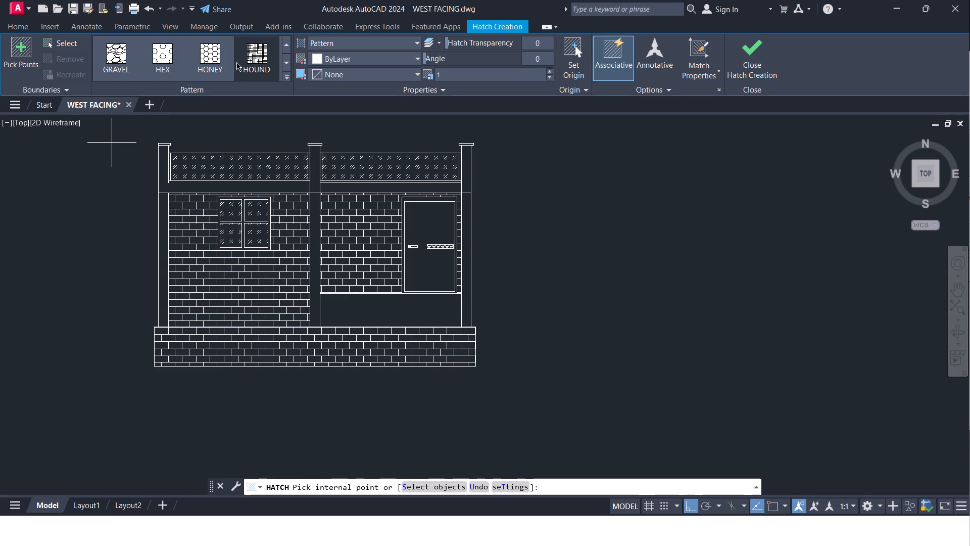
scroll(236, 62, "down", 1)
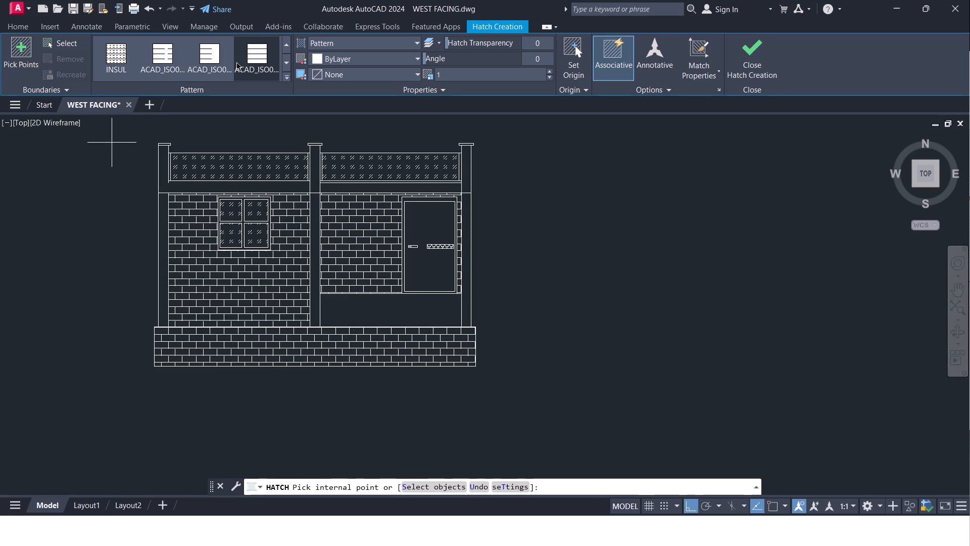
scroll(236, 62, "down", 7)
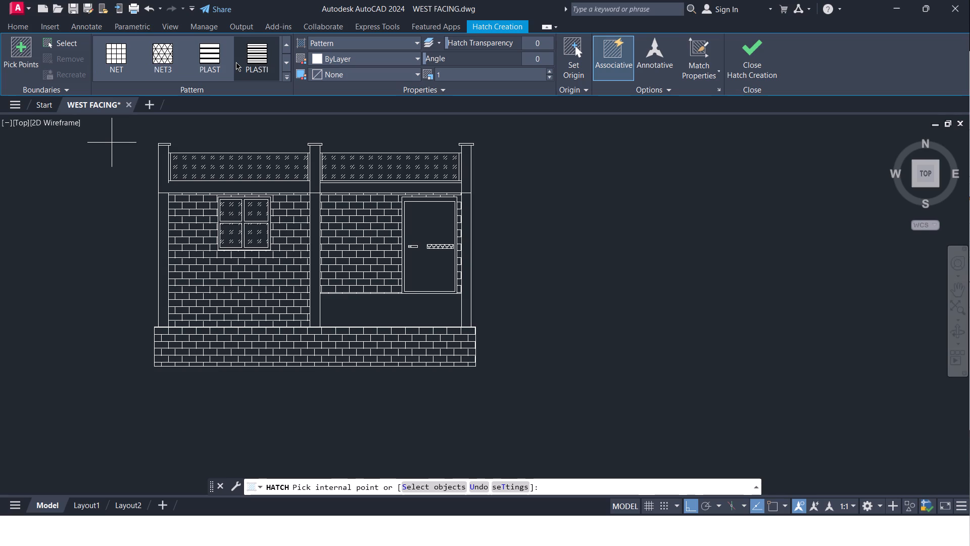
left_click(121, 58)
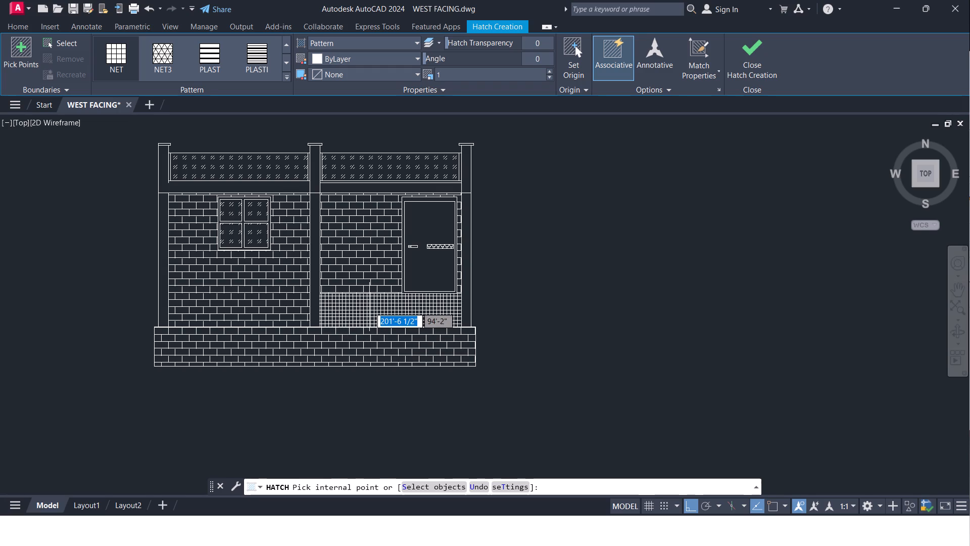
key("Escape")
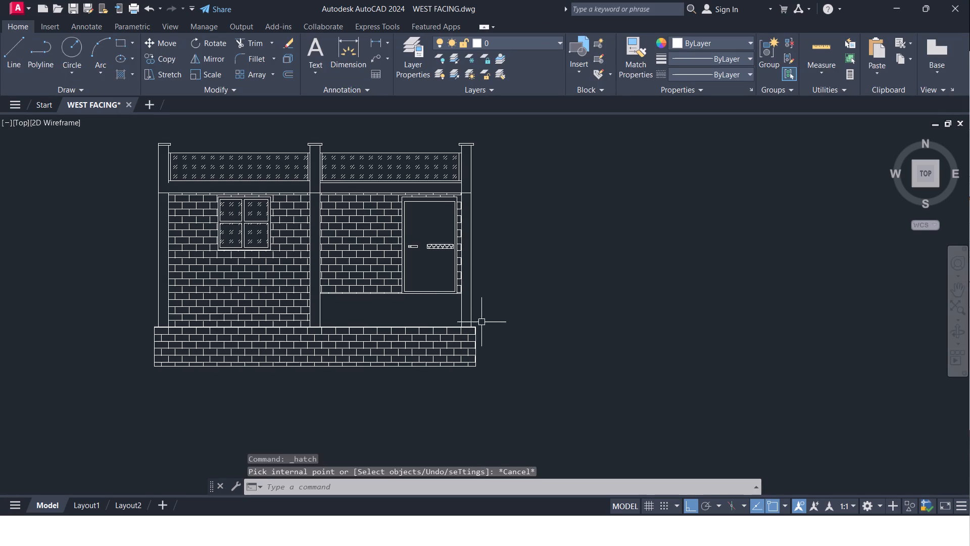
Move the whole elevation straight up about 85' from below the floor plan to the space above the PLAN title.
middle_click_drag(507, 299, 491, 310)
scroll(491, 310, "down", 2)
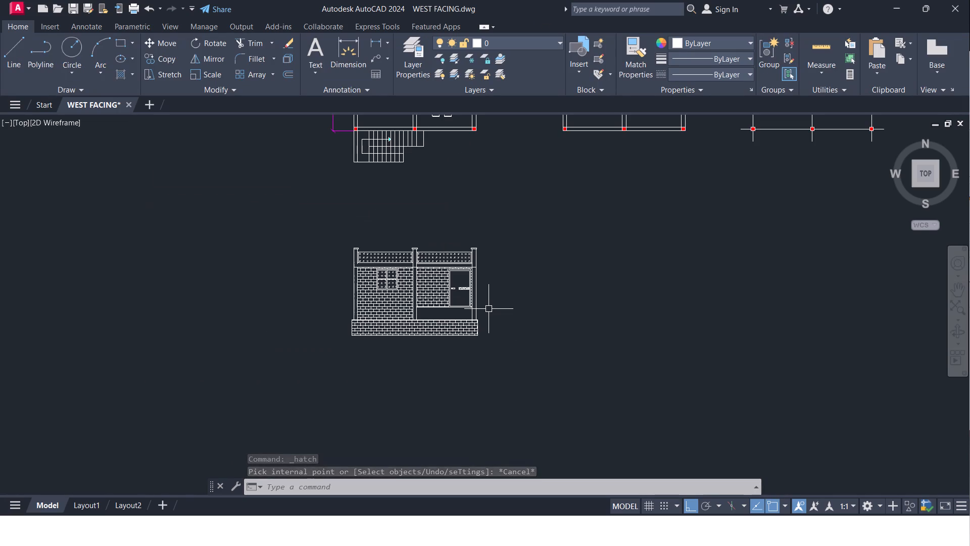
middle_click_drag(484, 308, 403, 291)
left_click(237, 213)
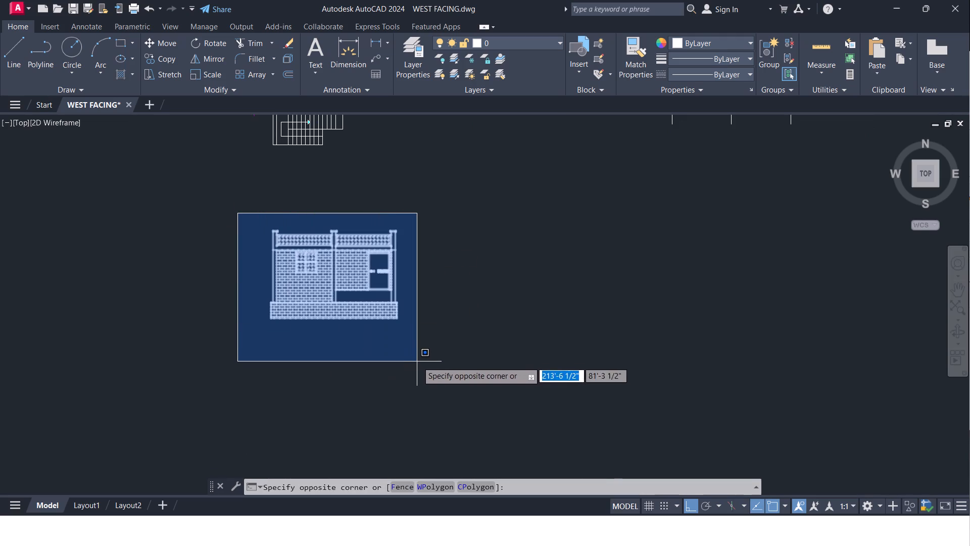
left_click(429, 340)
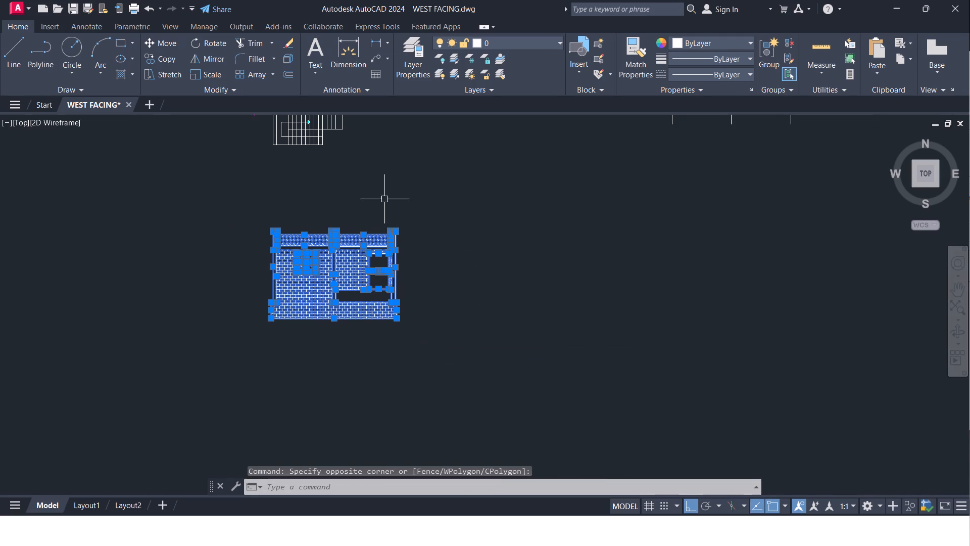
scroll(317, 191, "up", 2)
scroll(317, 191, "down", 2)
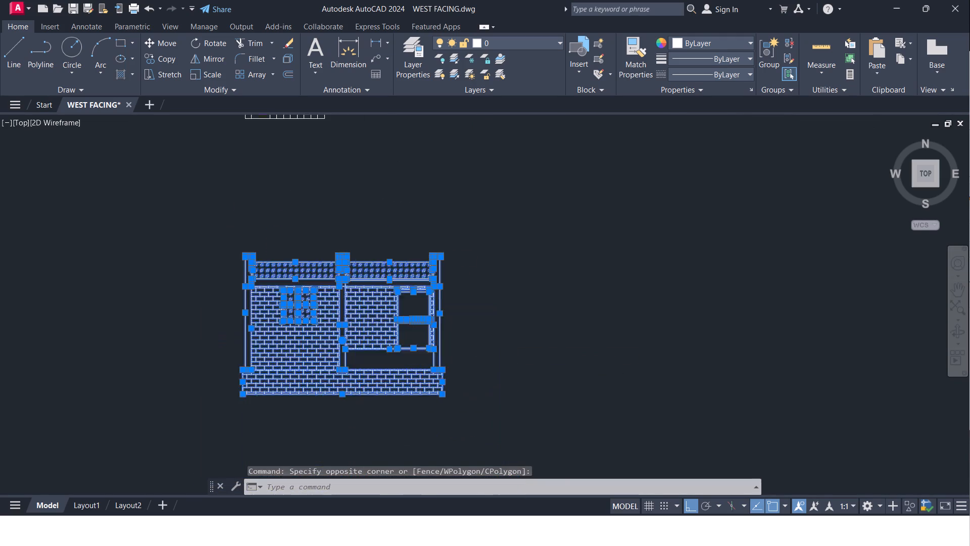
left_click(166, 44)
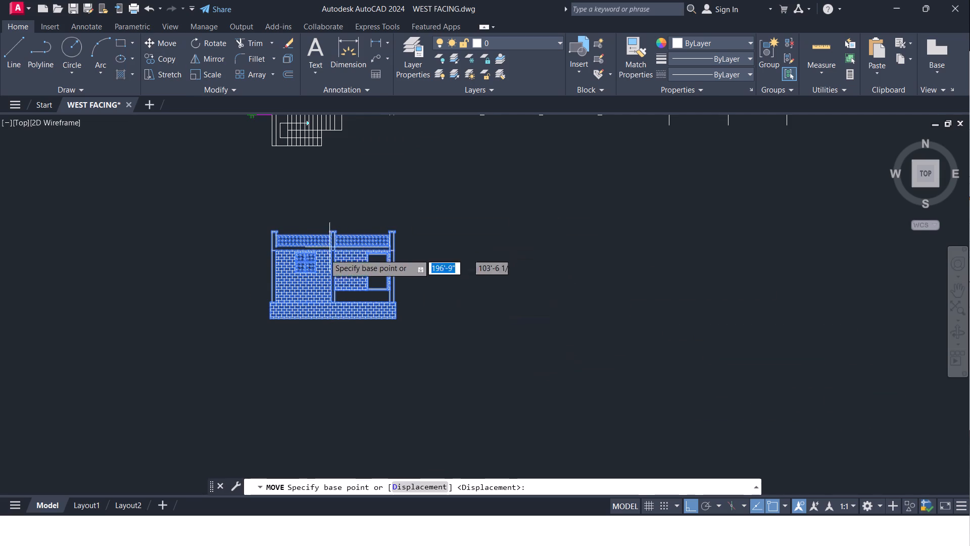
left_click(332, 271)
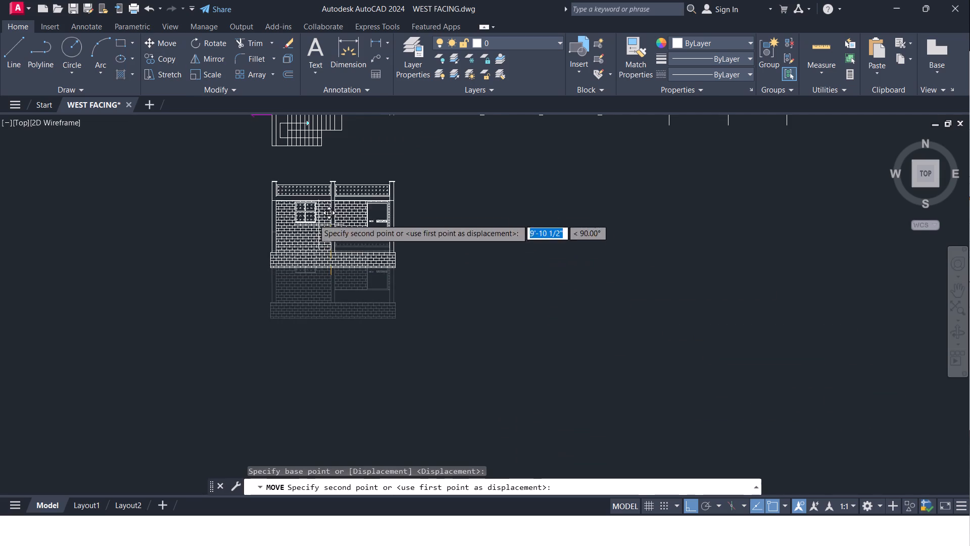
middle_click_drag(308, 213, 311, 330)
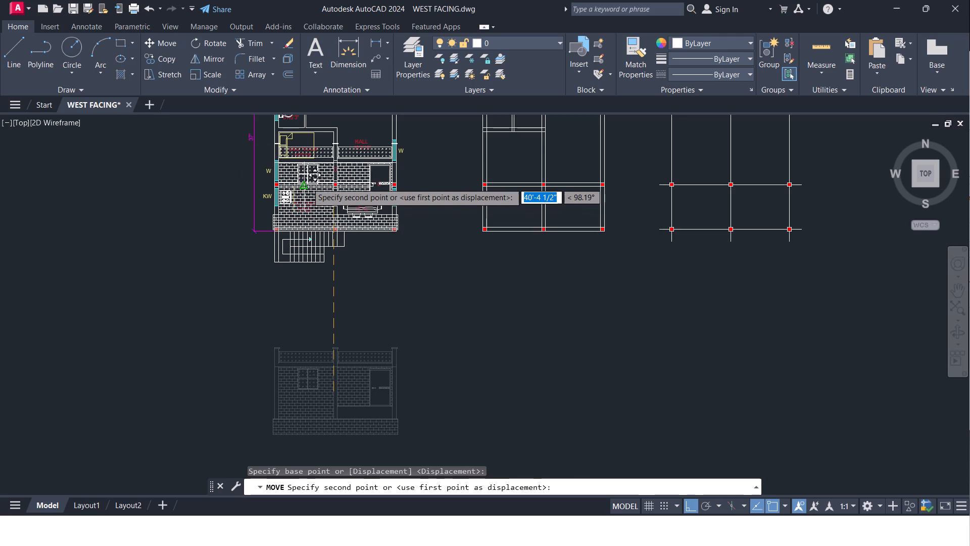
middle_click_drag(310, 176, 308, 352)
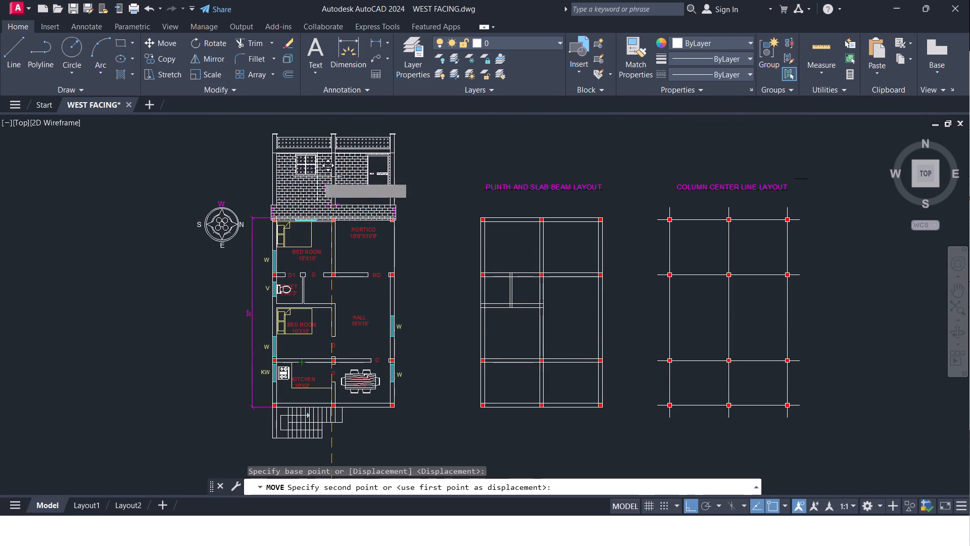
middle_click_drag(318, 134, 313, 259)
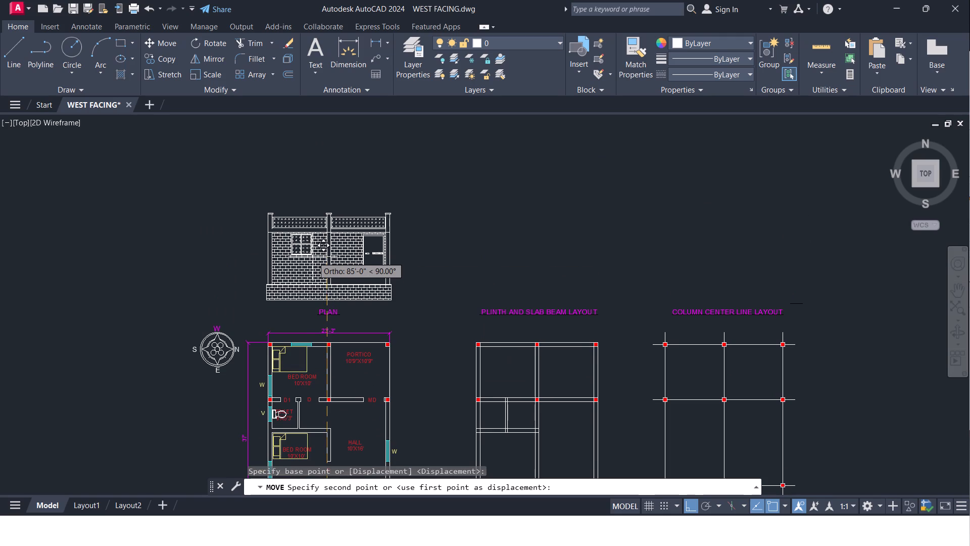
left_click(313, 257)
Examine the elevation's placement above the floor plan together with the plinth and column layout drawings beside it.
scroll(318, 254, "down", 2)
scroll(326, 254, "up", 2)
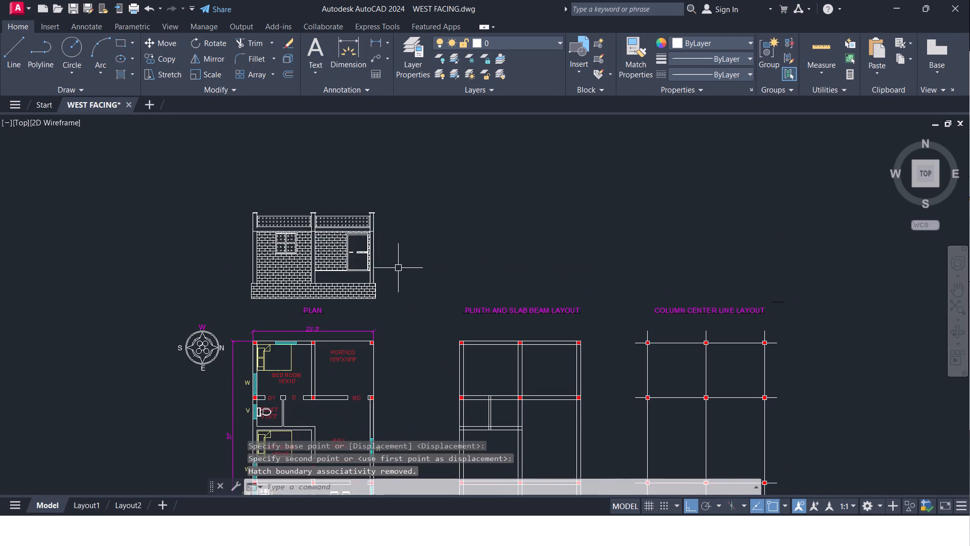
scroll(399, 268, "up", 1)
middle_click_drag(399, 268, 396, 181)
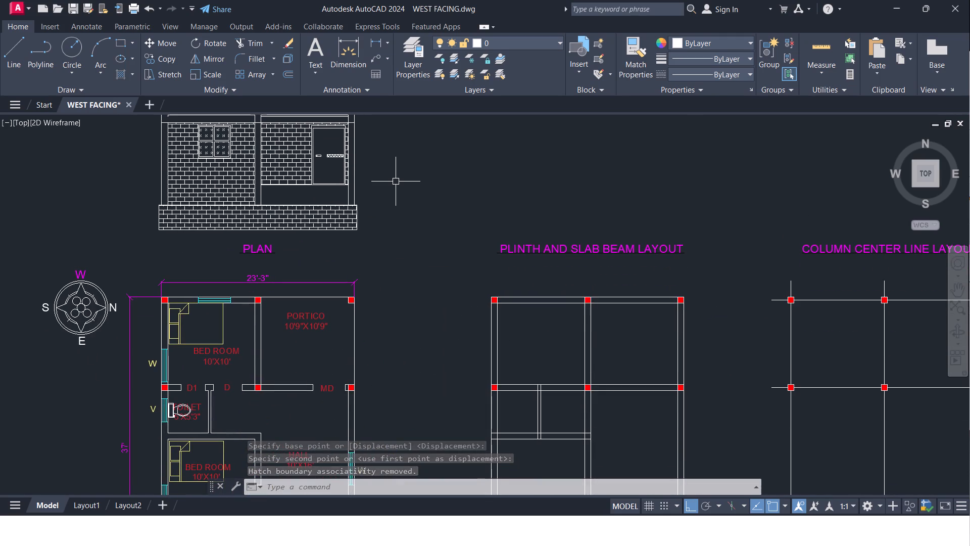
middle_click_drag(397, 241, 360, 114)
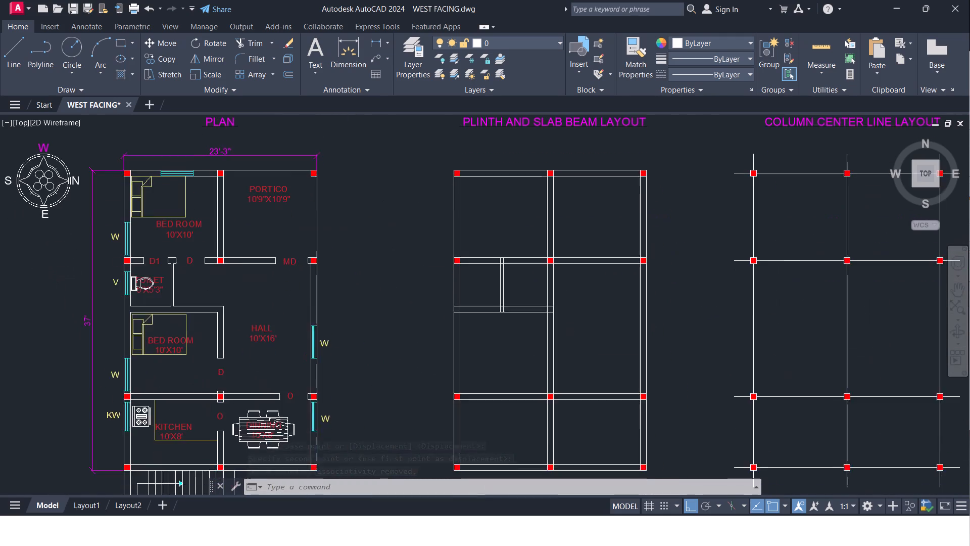
scroll(360, 123, "down", 2)
middle_click_drag(360, 145, 362, 168)
scroll(362, 169, "up", 1)
middle_click_drag(365, 177, 332, 176)
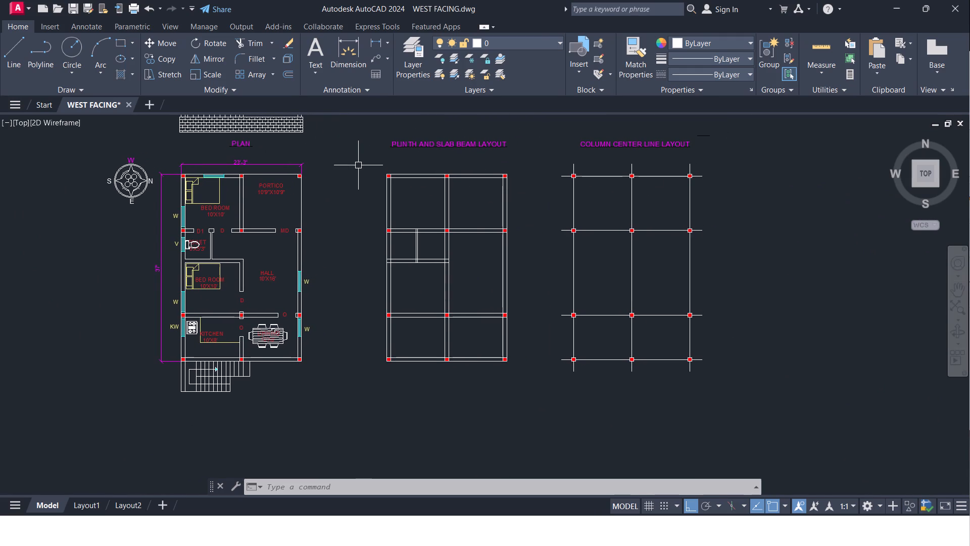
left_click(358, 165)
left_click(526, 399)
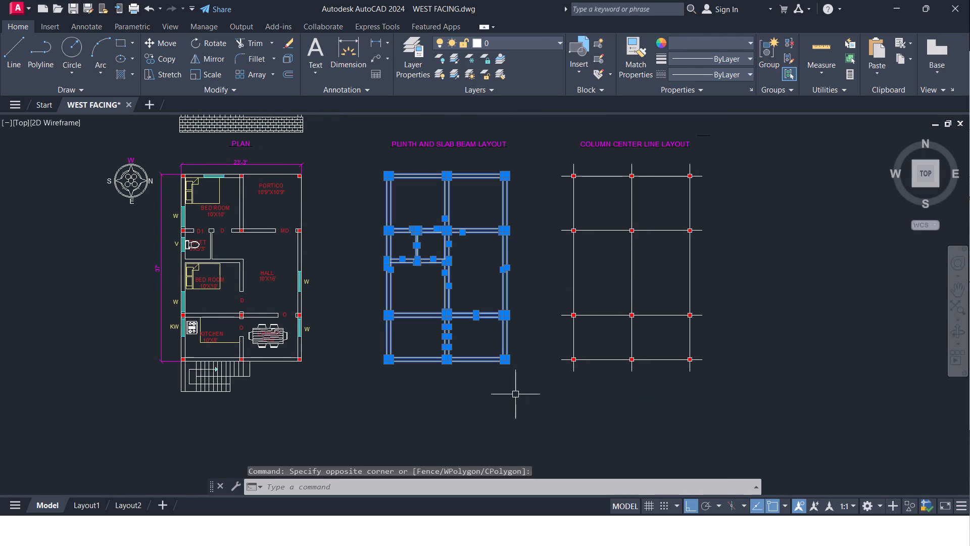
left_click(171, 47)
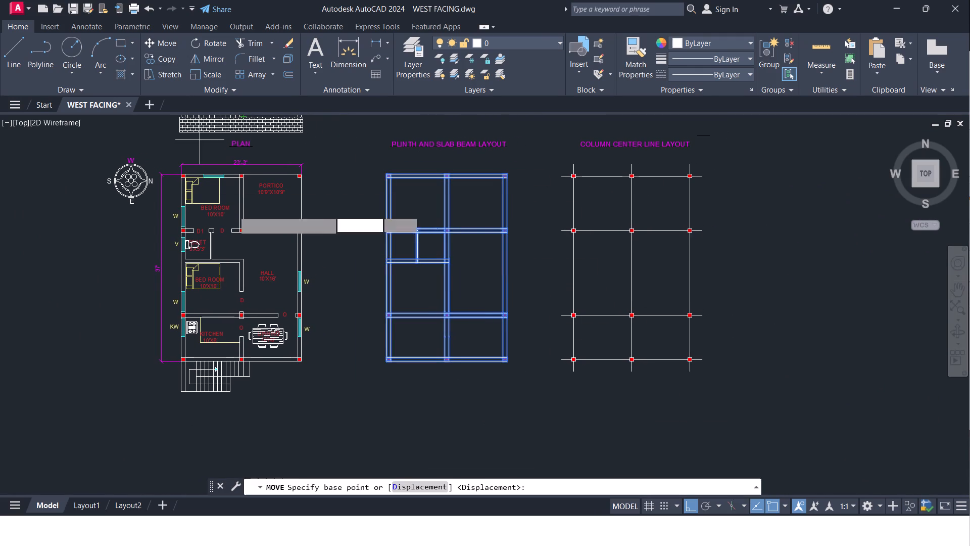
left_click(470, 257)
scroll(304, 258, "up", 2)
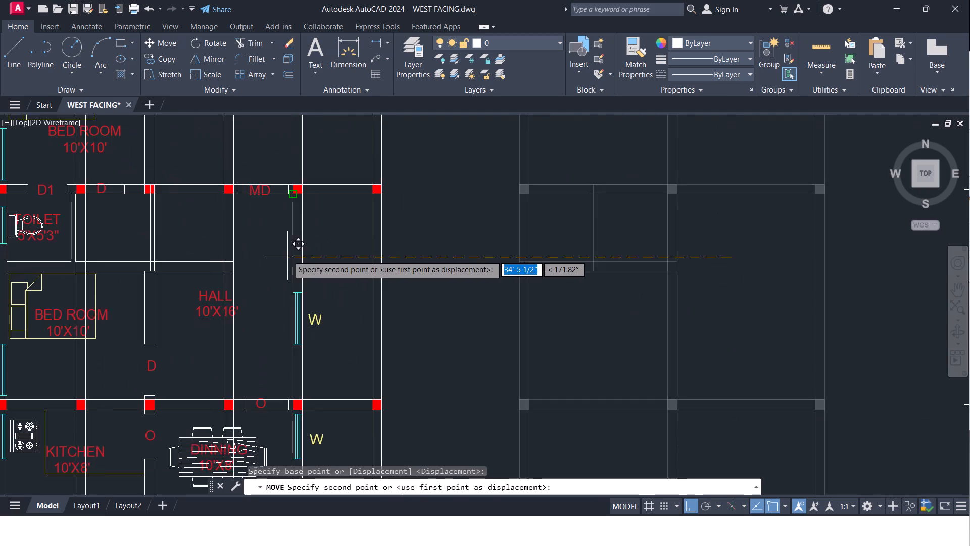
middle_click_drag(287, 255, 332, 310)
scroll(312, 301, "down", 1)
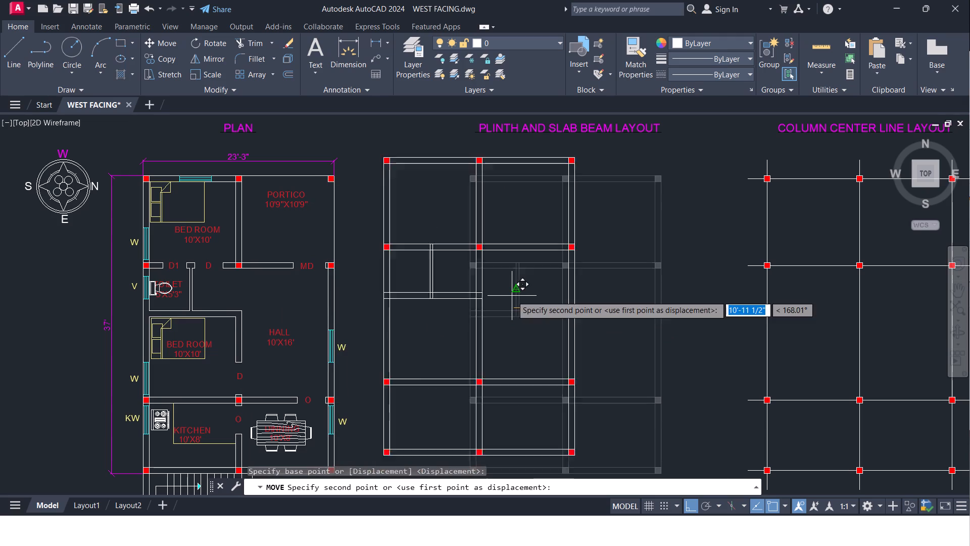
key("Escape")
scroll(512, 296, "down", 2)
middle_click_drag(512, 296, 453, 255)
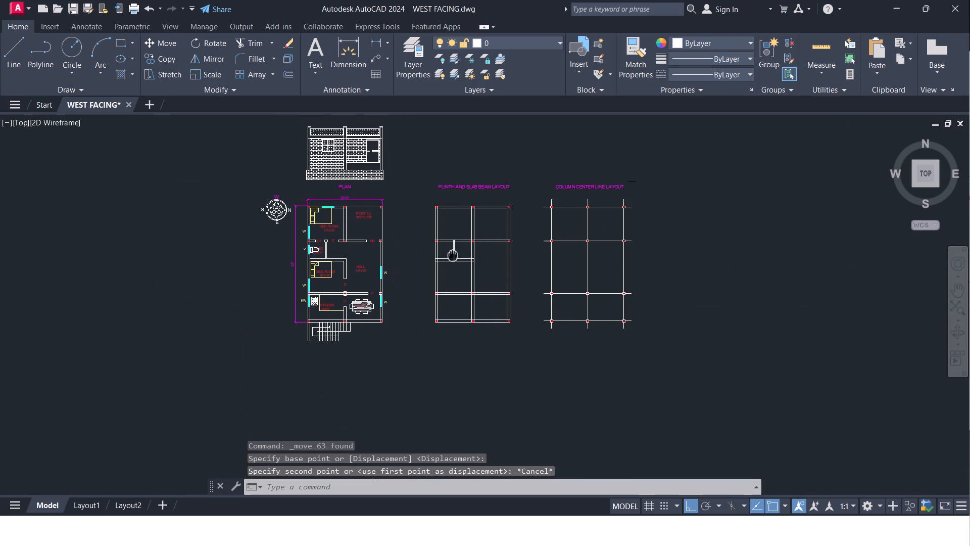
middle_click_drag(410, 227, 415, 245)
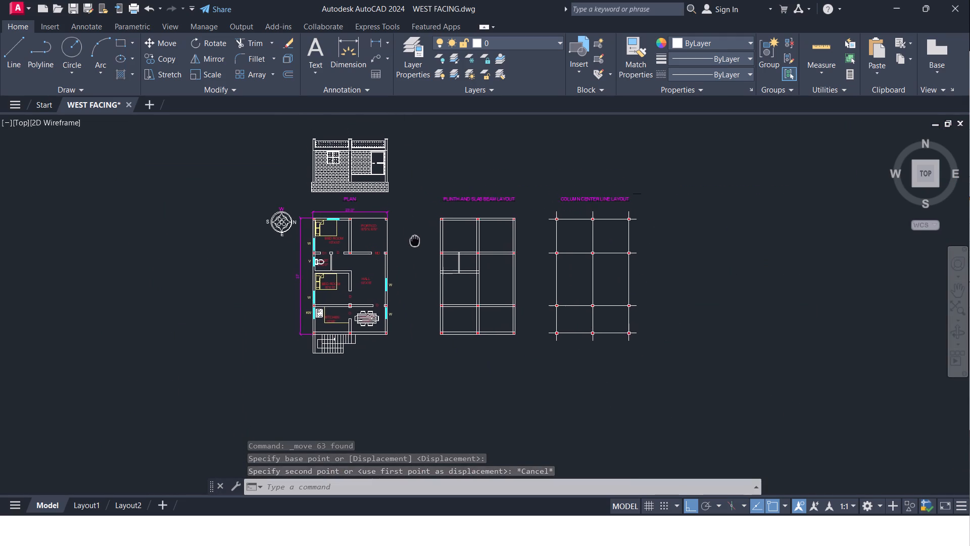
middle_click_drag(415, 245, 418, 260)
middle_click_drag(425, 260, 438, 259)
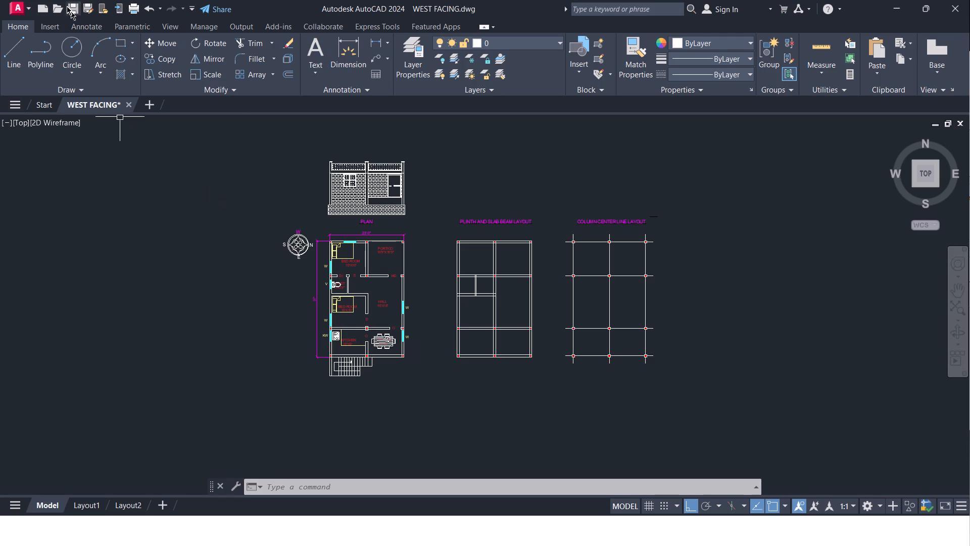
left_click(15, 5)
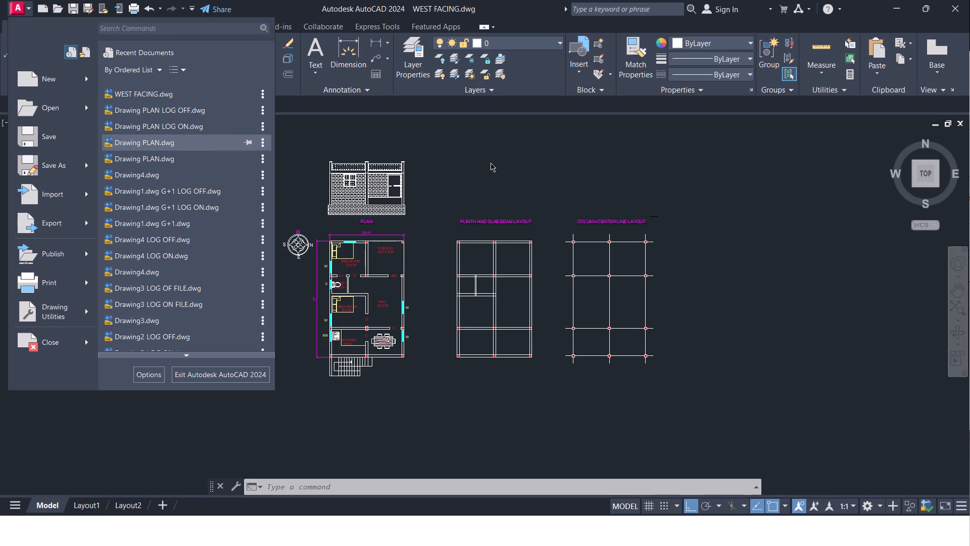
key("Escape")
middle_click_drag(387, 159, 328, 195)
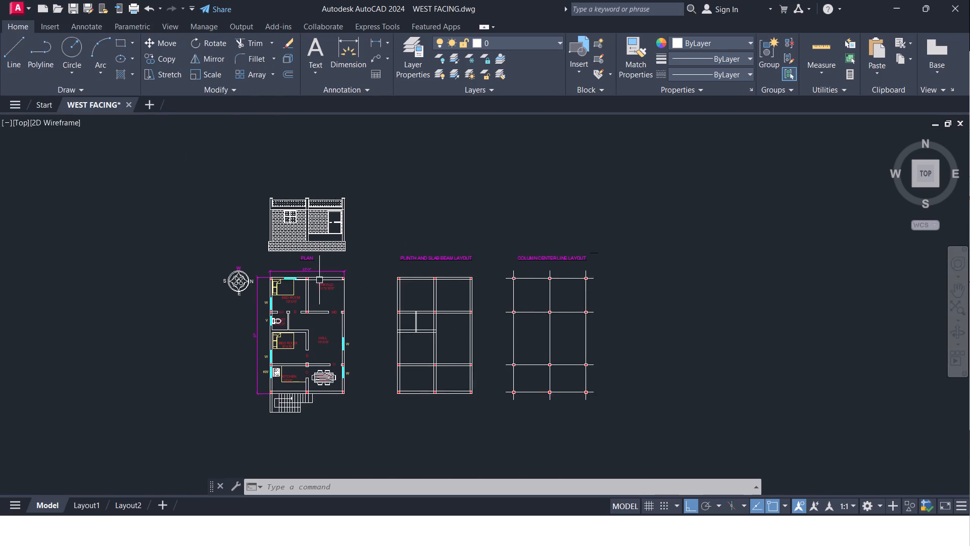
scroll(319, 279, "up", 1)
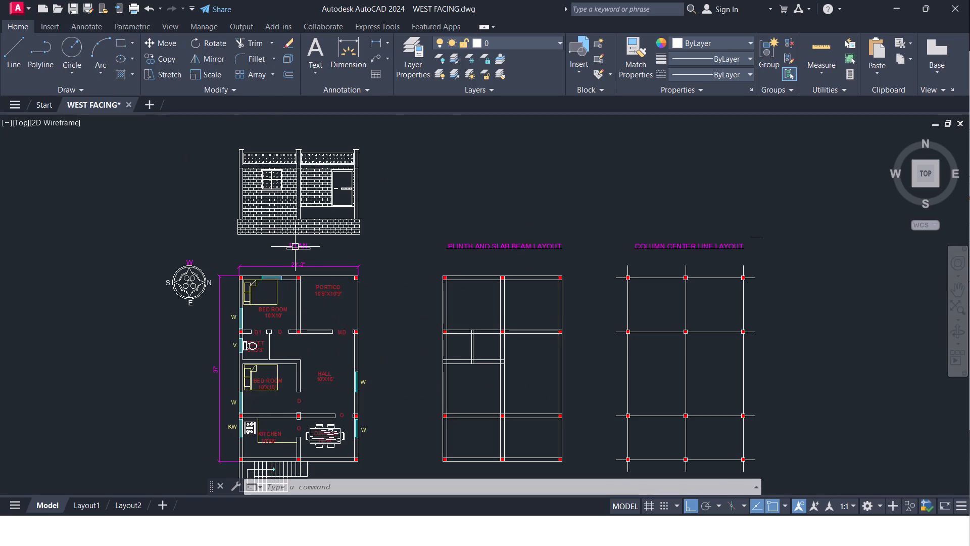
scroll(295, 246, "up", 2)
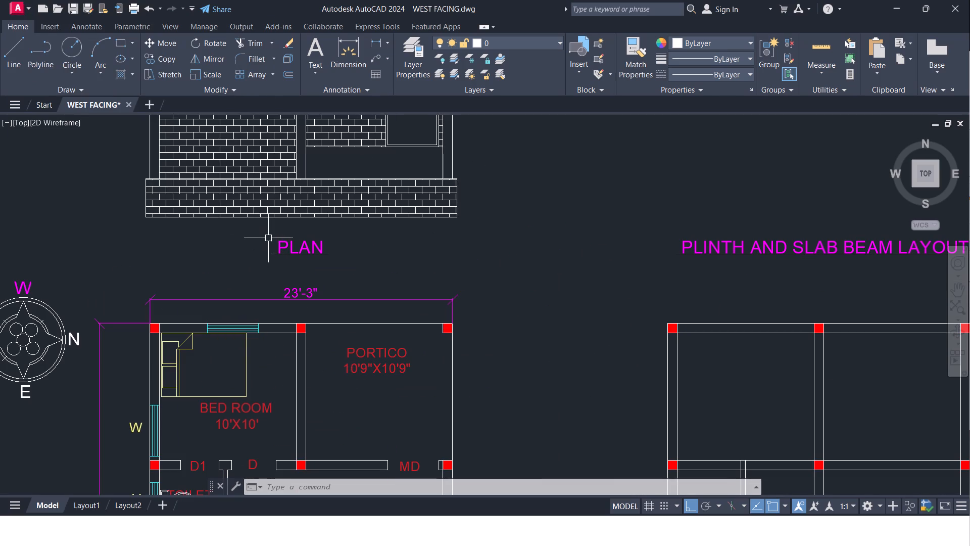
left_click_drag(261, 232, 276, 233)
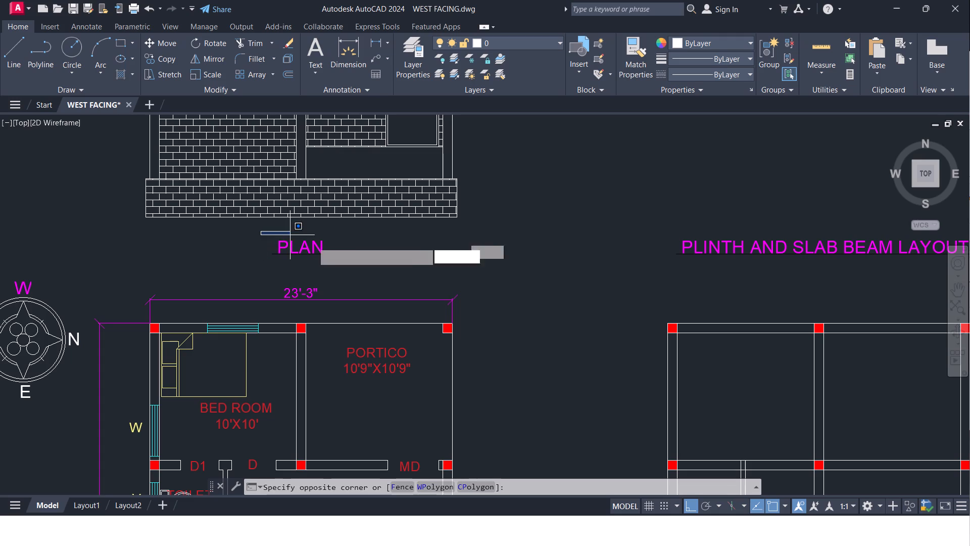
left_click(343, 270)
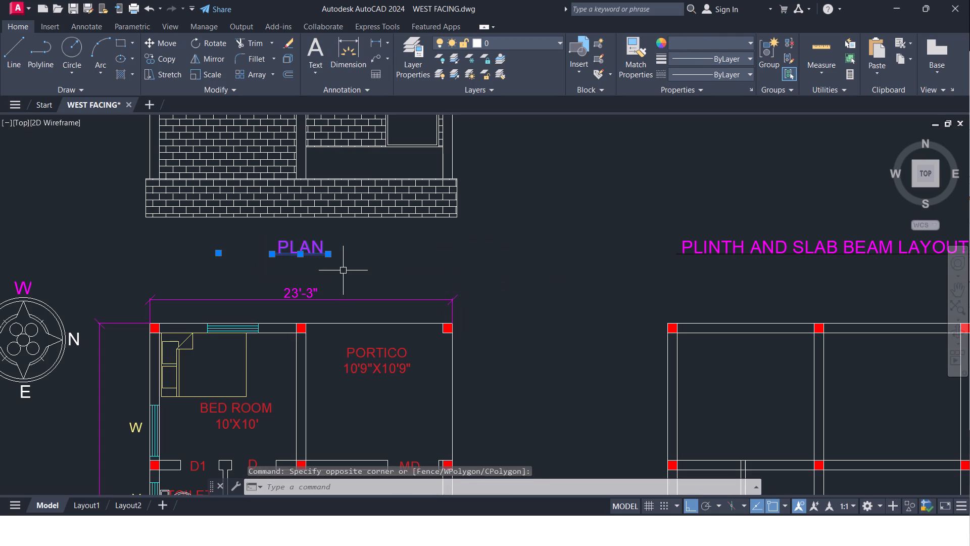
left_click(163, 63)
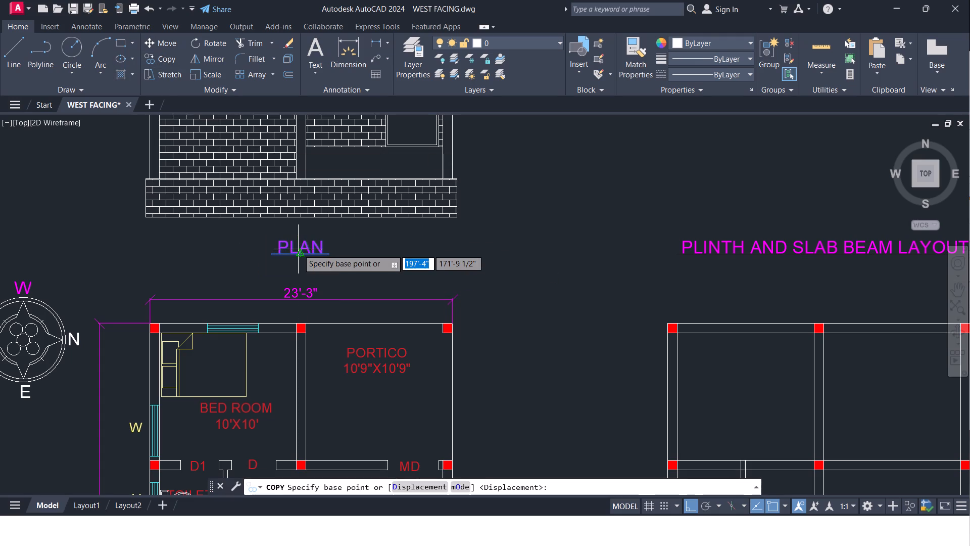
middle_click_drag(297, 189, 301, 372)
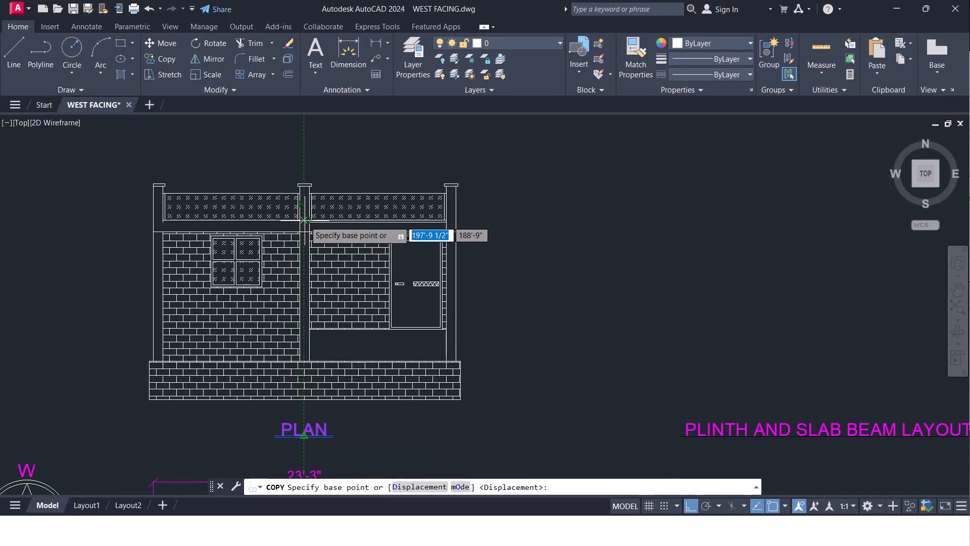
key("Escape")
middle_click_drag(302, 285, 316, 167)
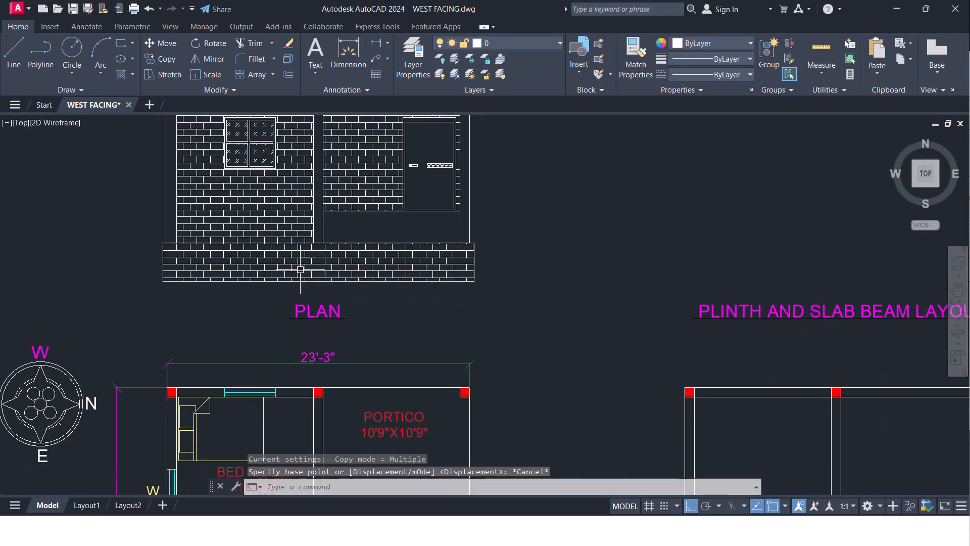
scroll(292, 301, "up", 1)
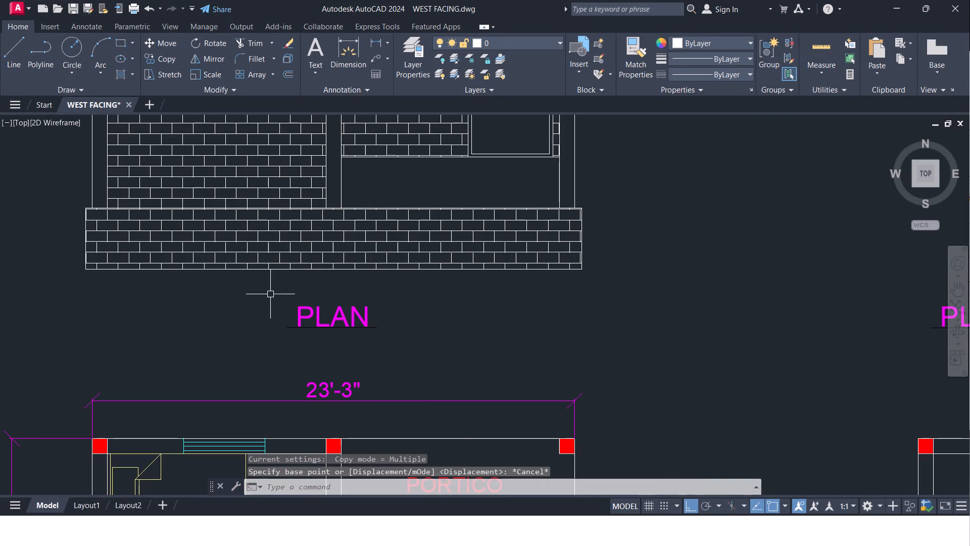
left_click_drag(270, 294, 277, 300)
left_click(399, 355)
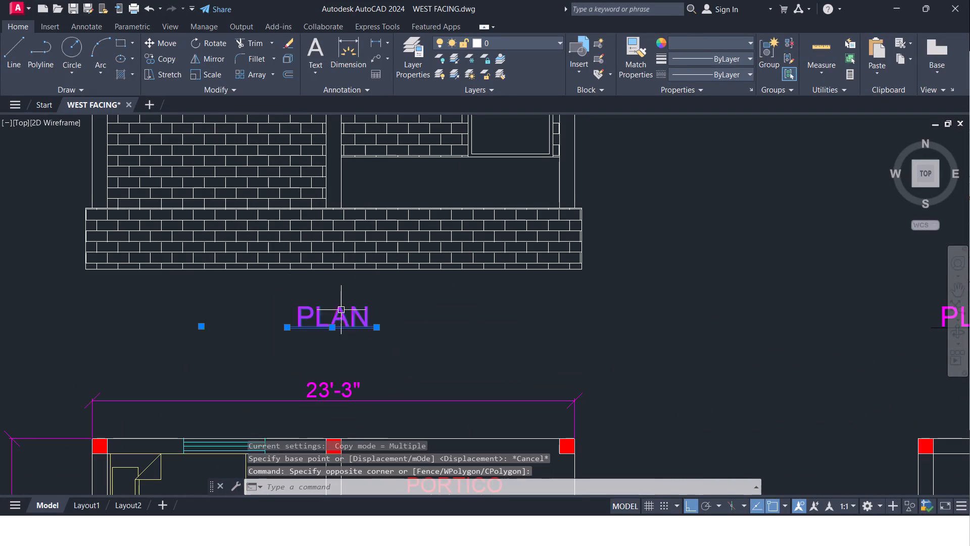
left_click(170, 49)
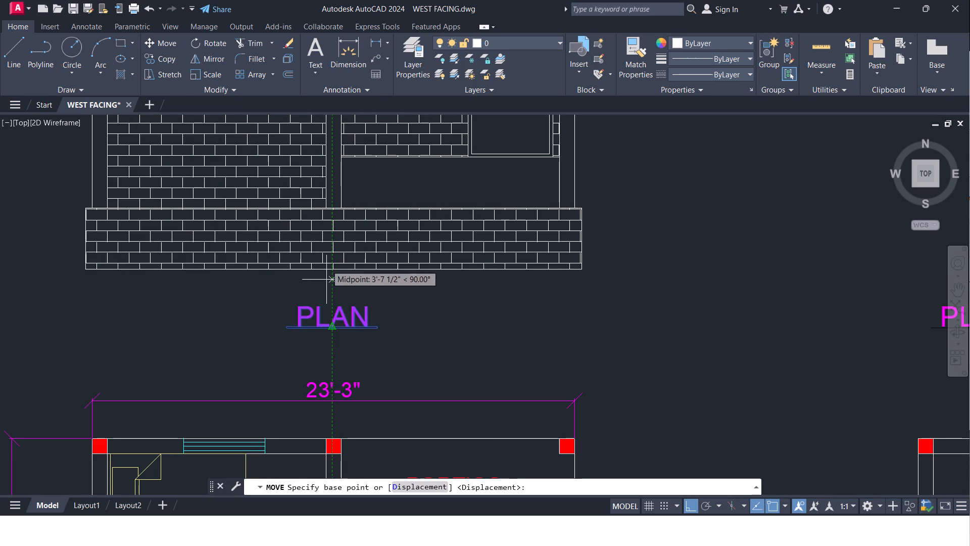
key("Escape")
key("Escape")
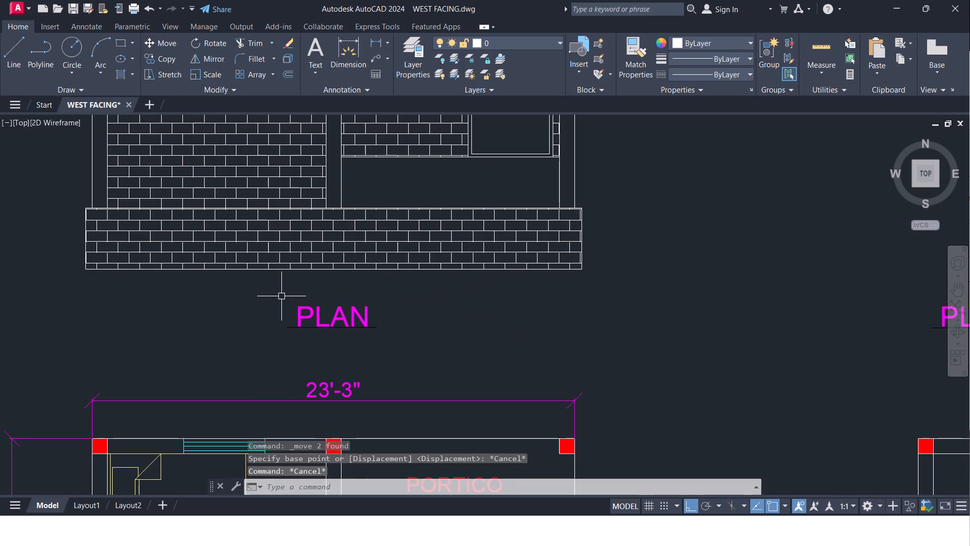
Copy the PLAN title with its underline straight up about 21' to the space above the elevation's parapet.
left_click_drag(266, 293, 299, 332)
left_click_drag(357, 353, 389, 355)
left_click(281, 292)
left_click(386, 344)
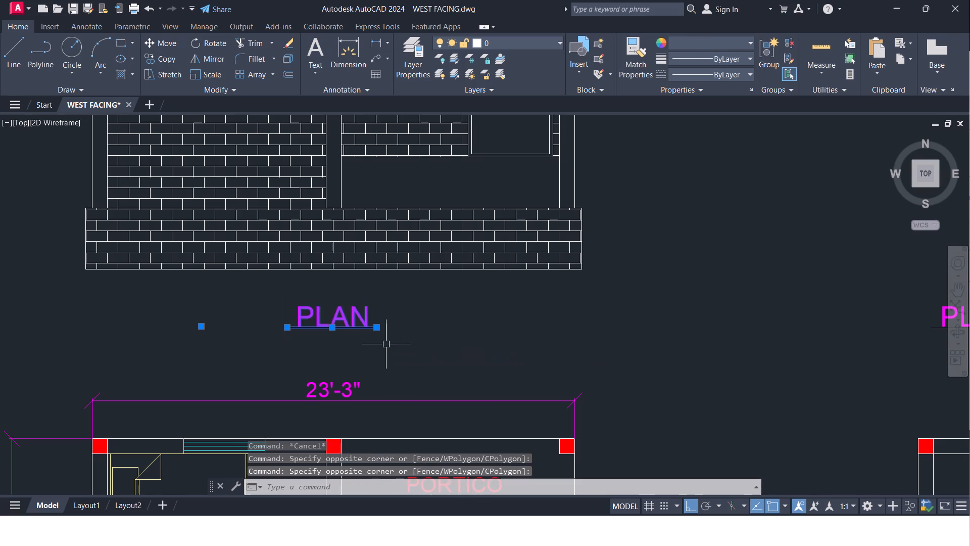
left_click(172, 63)
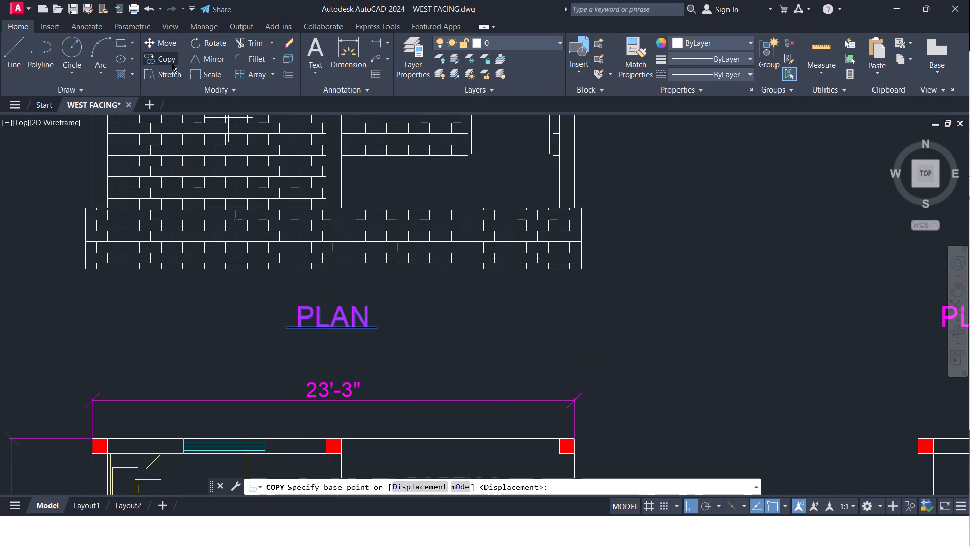
left_click(333, 323)
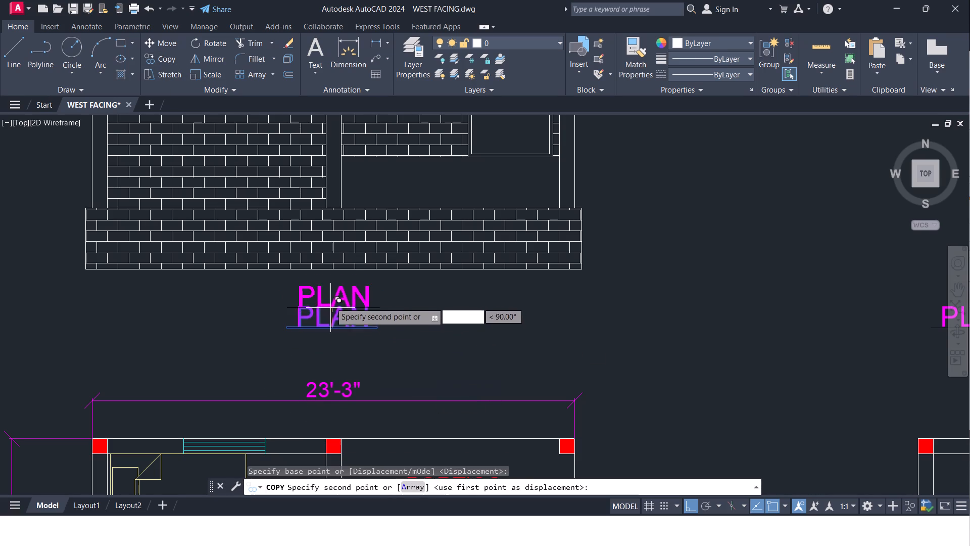
middle_click_drag(330, 286, 333, 342)
scroll(333, 344, "down", 3)
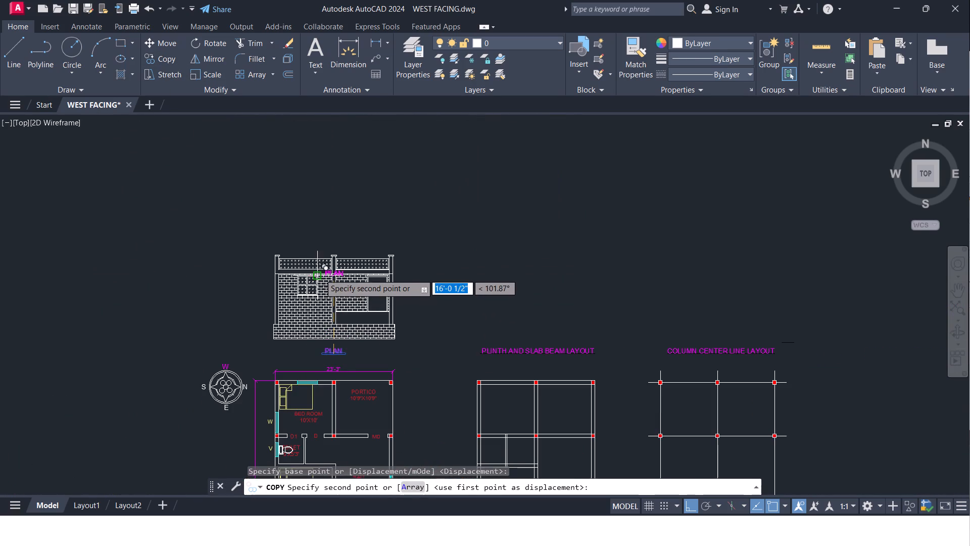
scroll(324, 272, "up", 4)
middle_click_drag(341, 234, 331, 325)
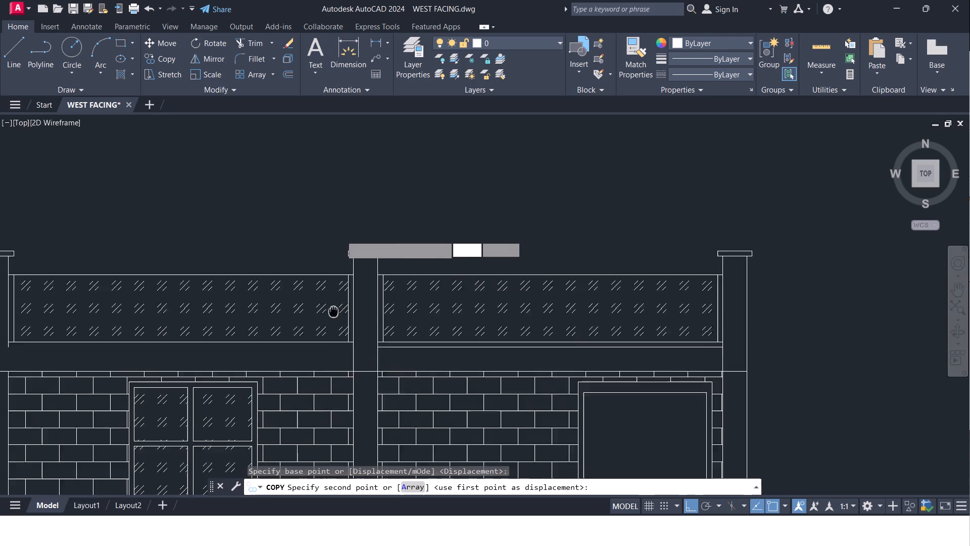
middle_click_drag(331, 325, 323, 372)
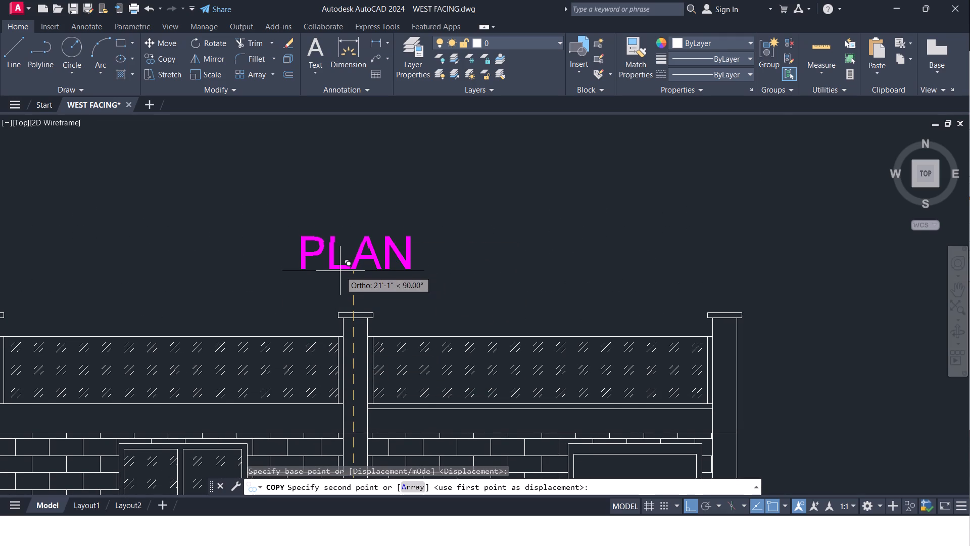
left_click(341, 274)
key("Escape")
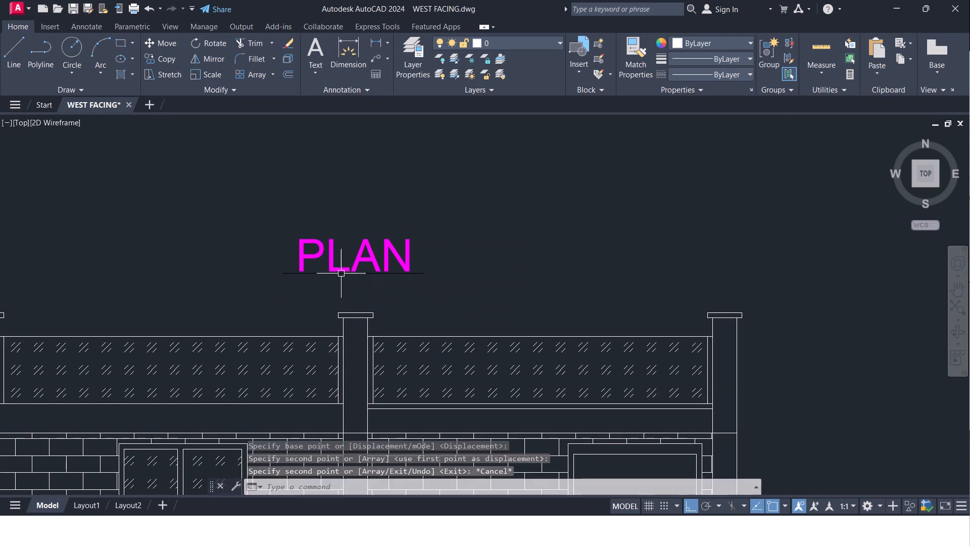
Change the copied PLAN title above the elevation to read FRONT ELEVATION.
scroll(344, 276, "down", 2)
scroll(344, 269, "up", 2)
double_click(352, 271)
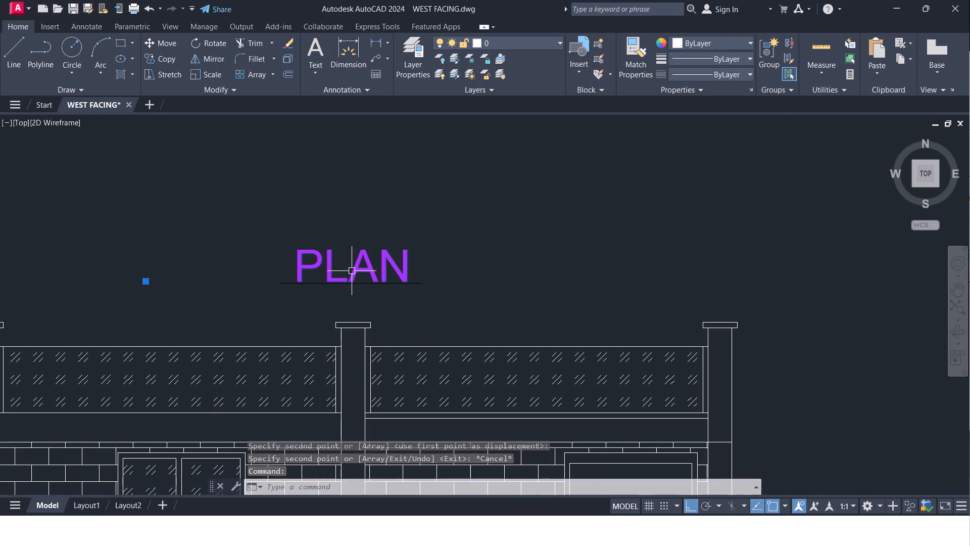
left_click(352, 271)
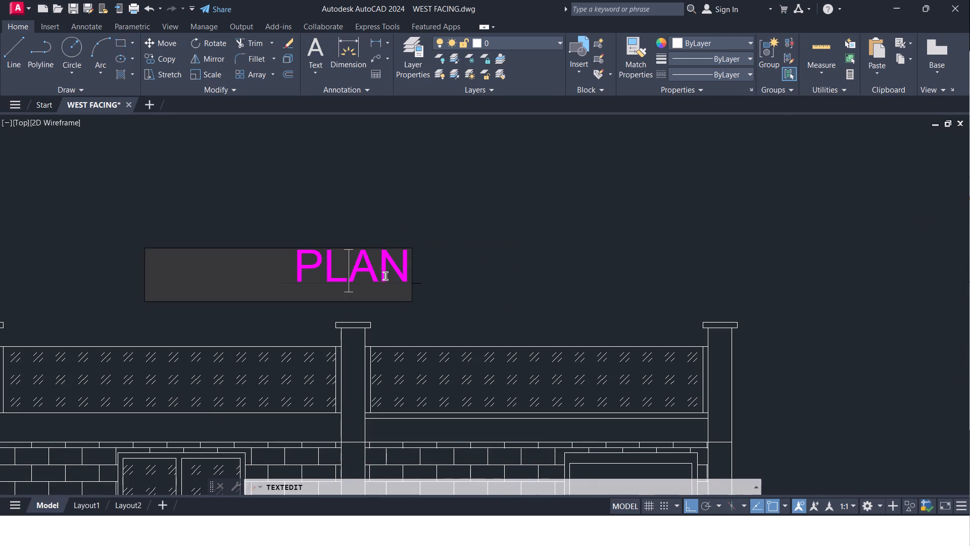
left_click(409, 278)
key("BackSpace")
key("BackSpace")
key("BackSpace")
key("BackSpace")
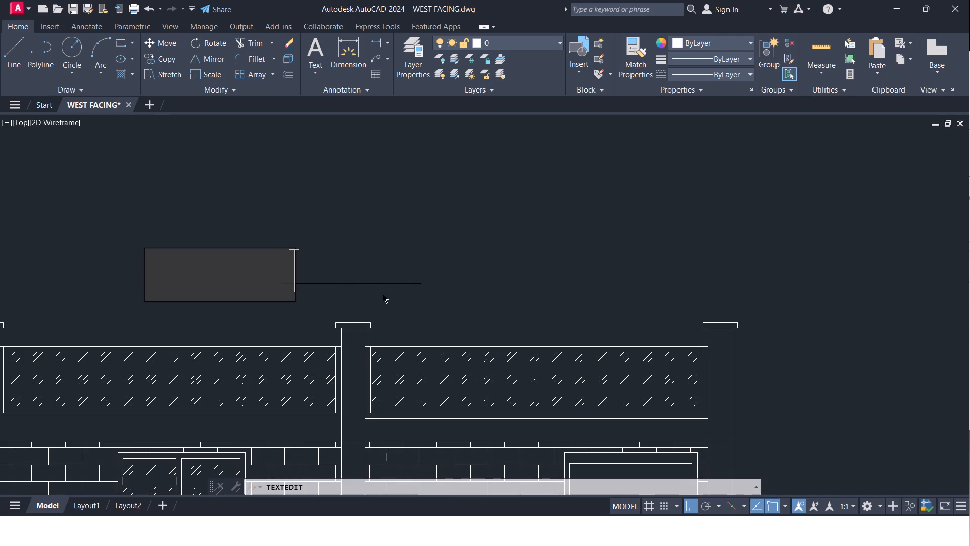
type("FR")
type("ONT")
key("space")
type("ELEVATION")
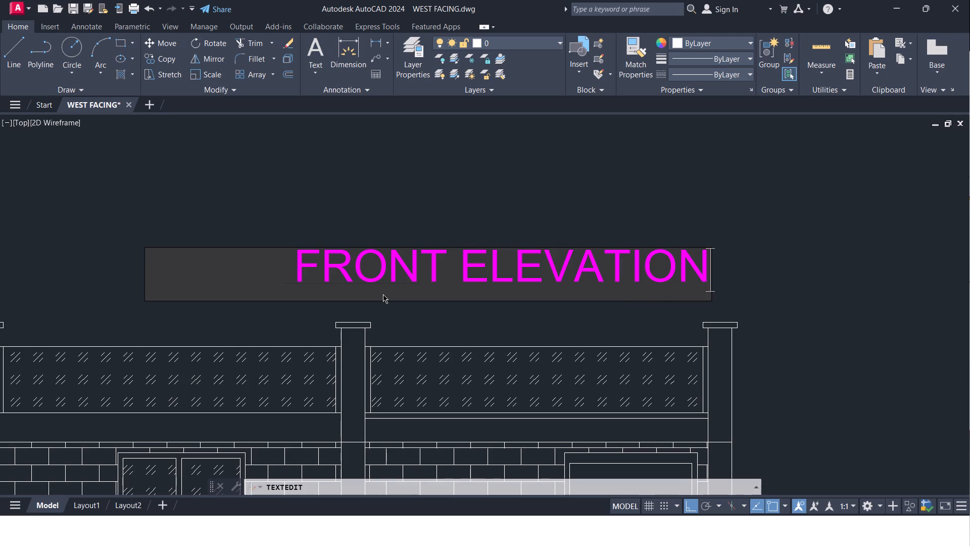
left_click(429, 202)
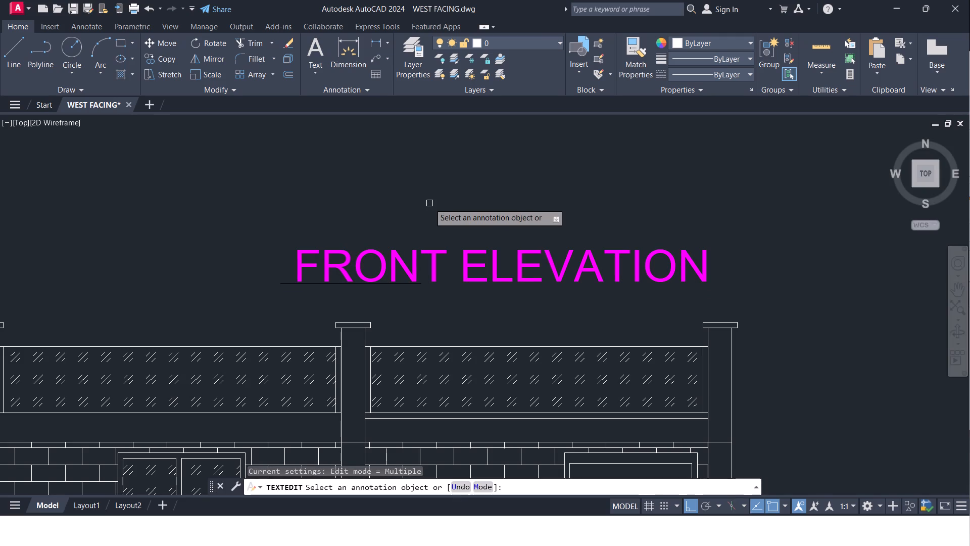
key("Escape")
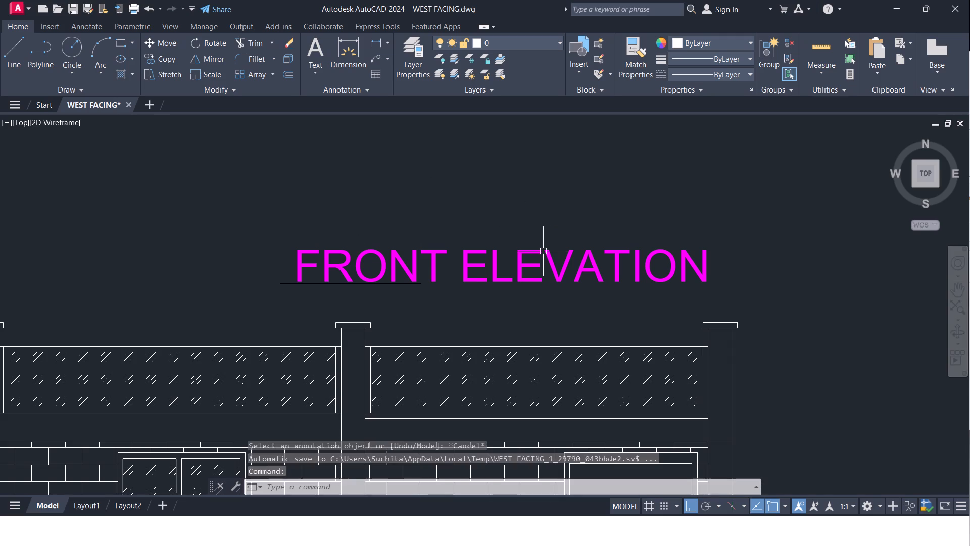
Move the FRONT ELEVATION title straight left about 4' so that it sits centrally over the elevation.
left_click(435, 274)
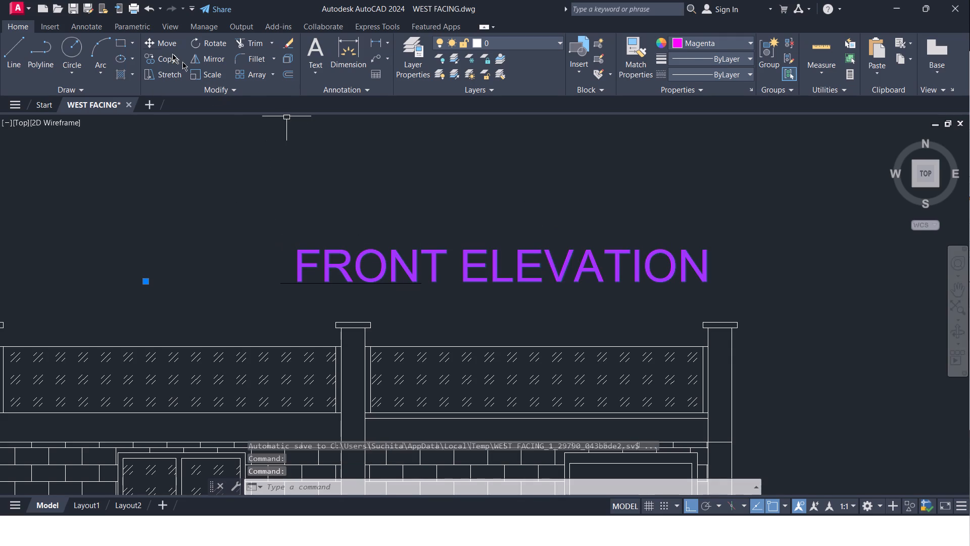
left_click(161, 41)
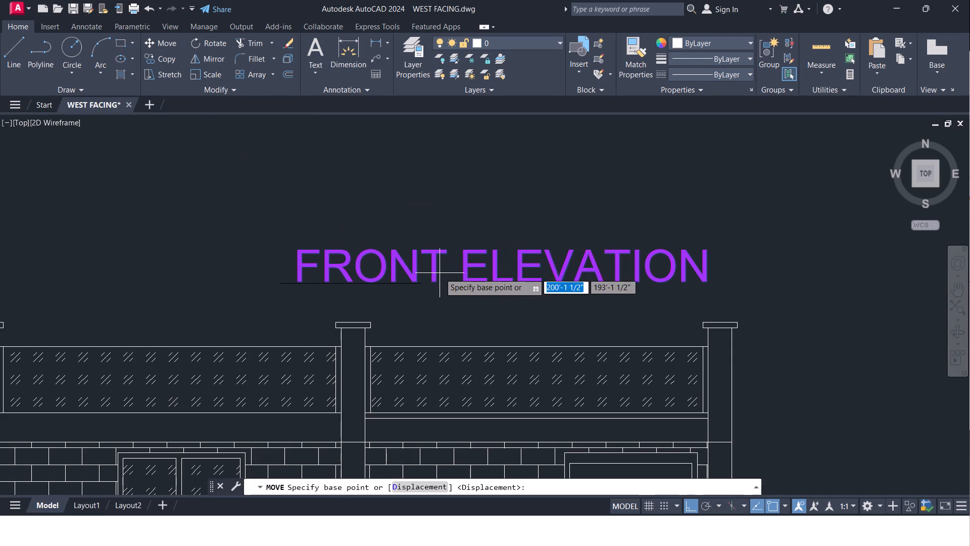
left_click(458, 268)
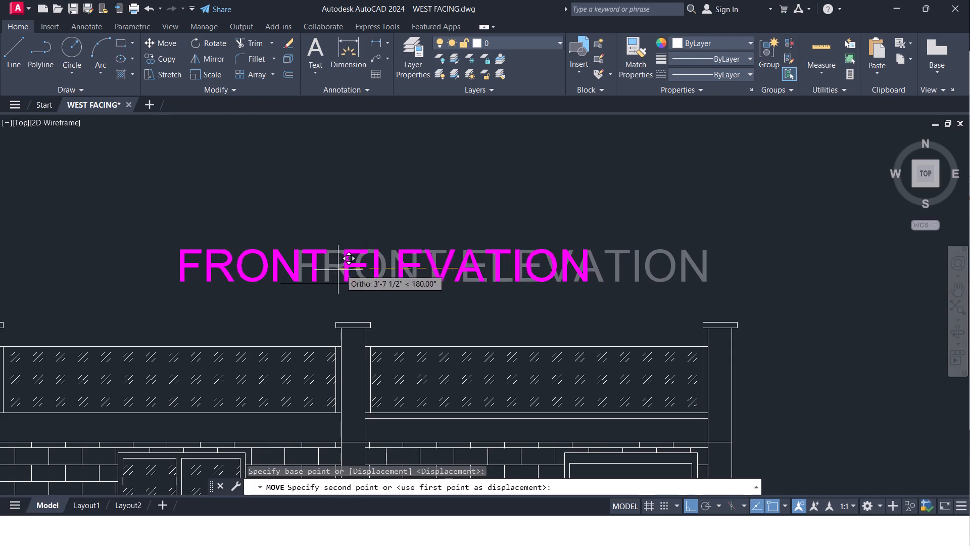
left_click(316, 272)
Draw a rectangular frame about 77' high around the front elevation, plan, beam layout and column layout drawings.
scroll(316, 272, "down", 4)
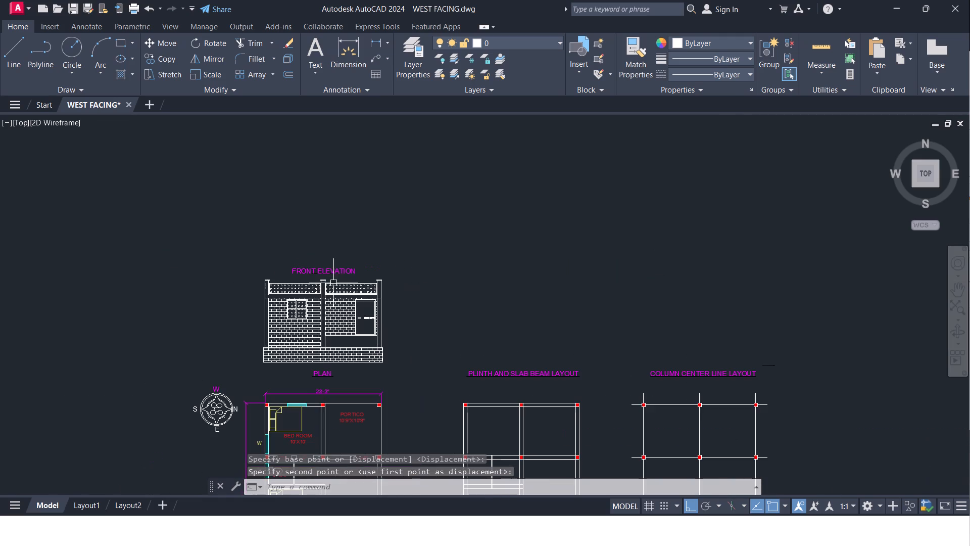
middle_click_drag(378, 362, 405, 243)
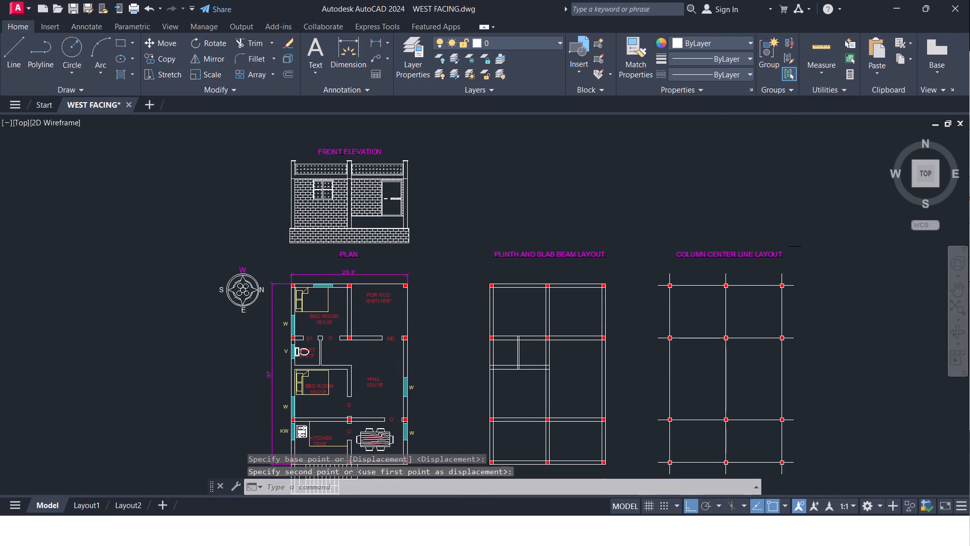
middle_click_drag(405, 243, 405, 243)
scroll(406, 250, "down", 1)
middle_click_drag(410, 252, 410, 233)
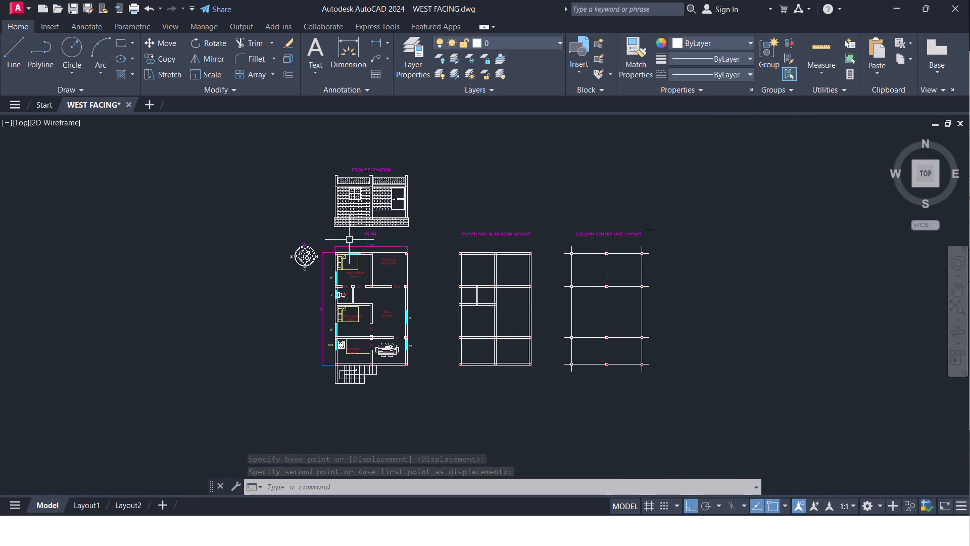
left_click(118, 43)
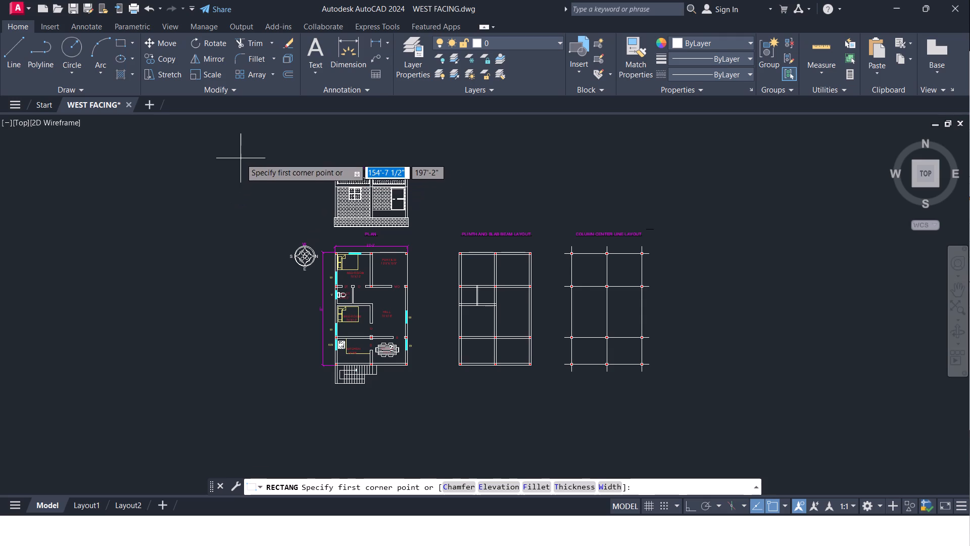
left_click(240, 158)
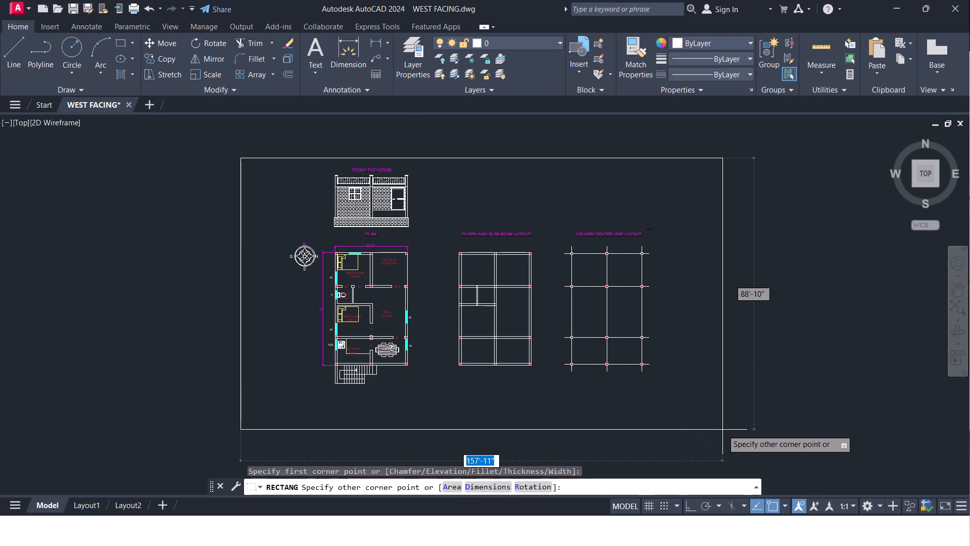
middle_click_drag(712, 425, 573, 419)
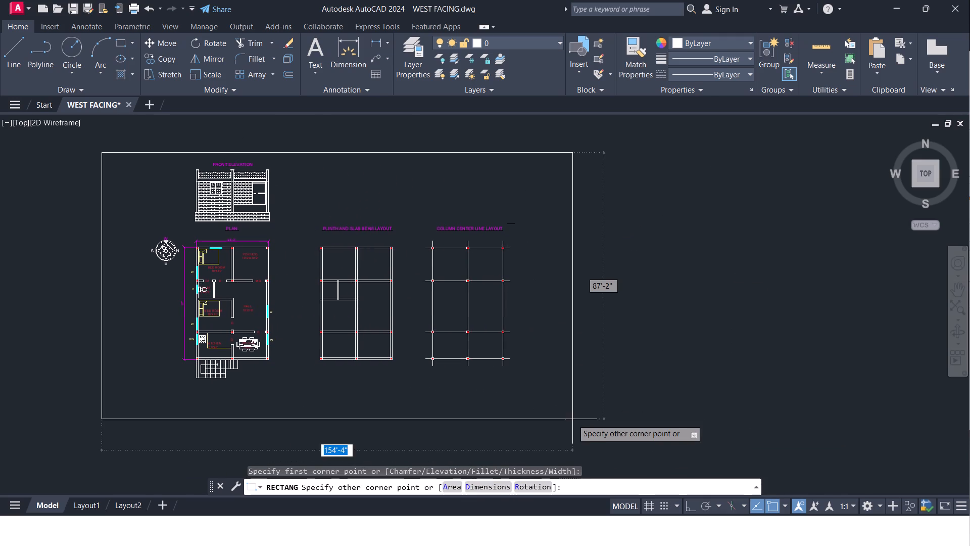
left_click(530, 387)
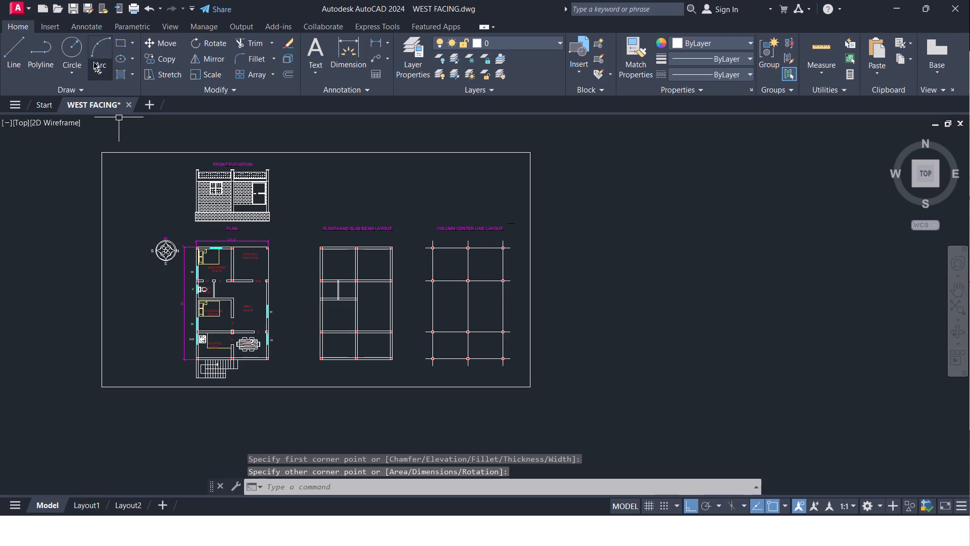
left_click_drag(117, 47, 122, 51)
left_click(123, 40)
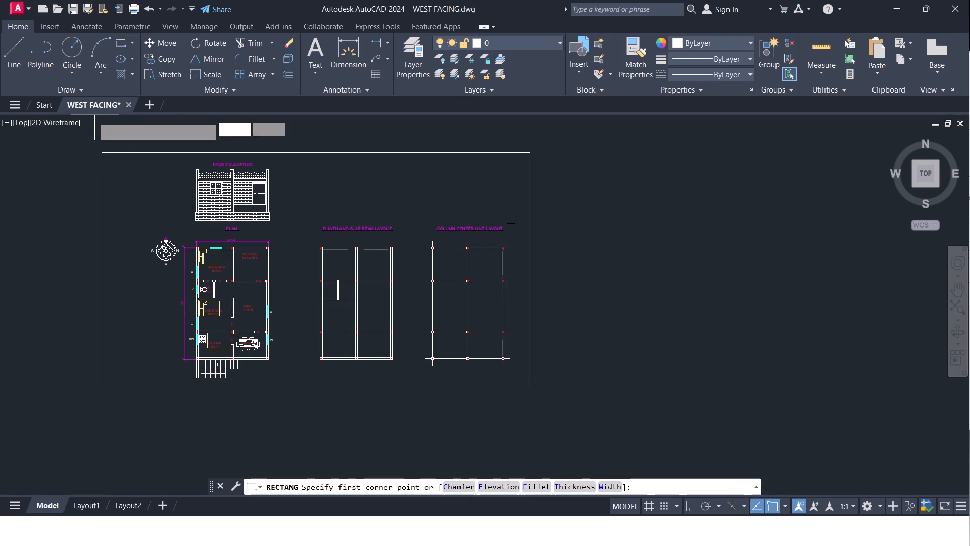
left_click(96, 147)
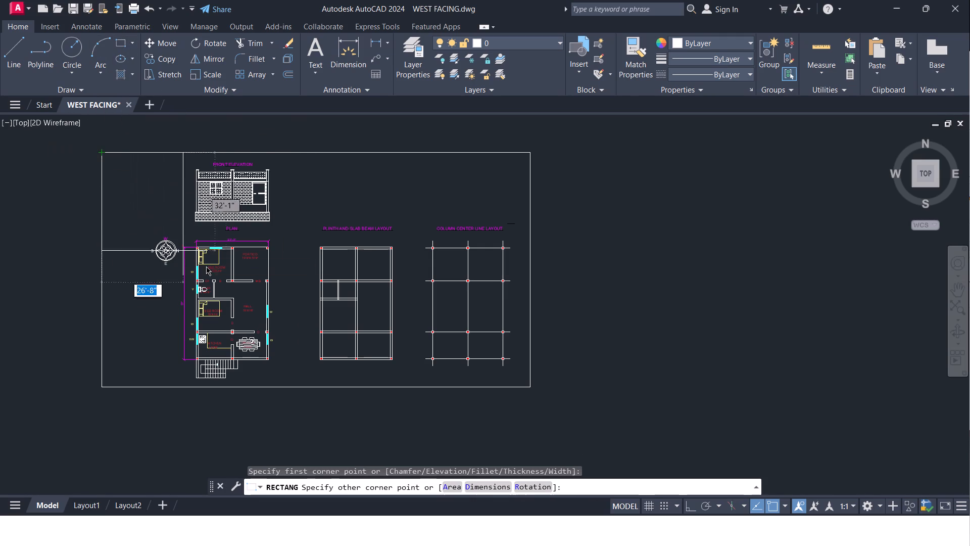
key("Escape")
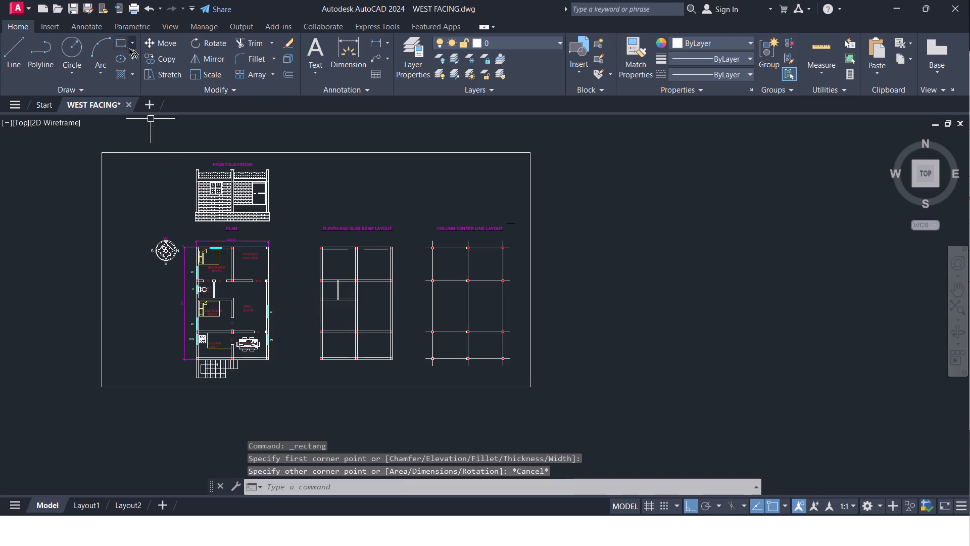
Draw a second, outer border rectangle about 149' by 83' around the existing sheet frame, leaving a small margin on every side.
left_click(121, 45)
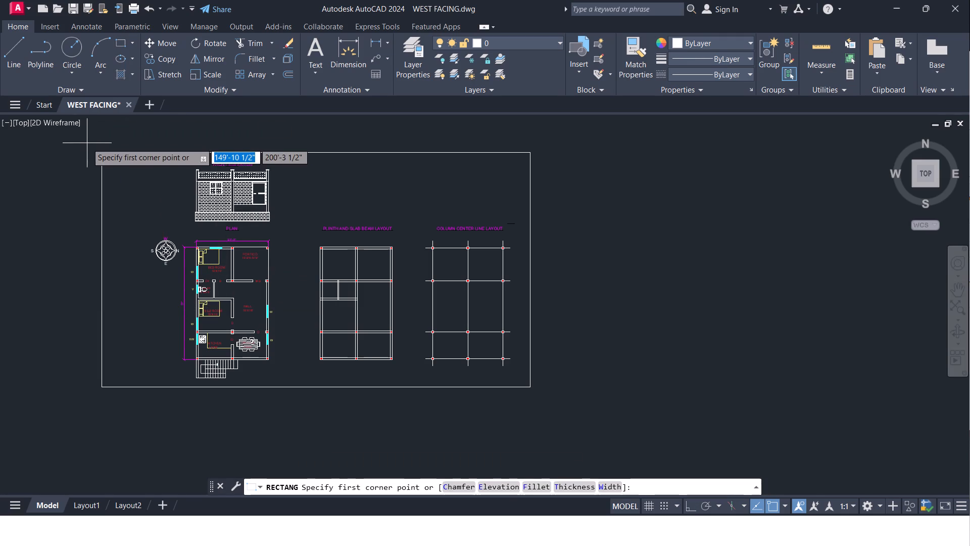
left_click(87, 143)
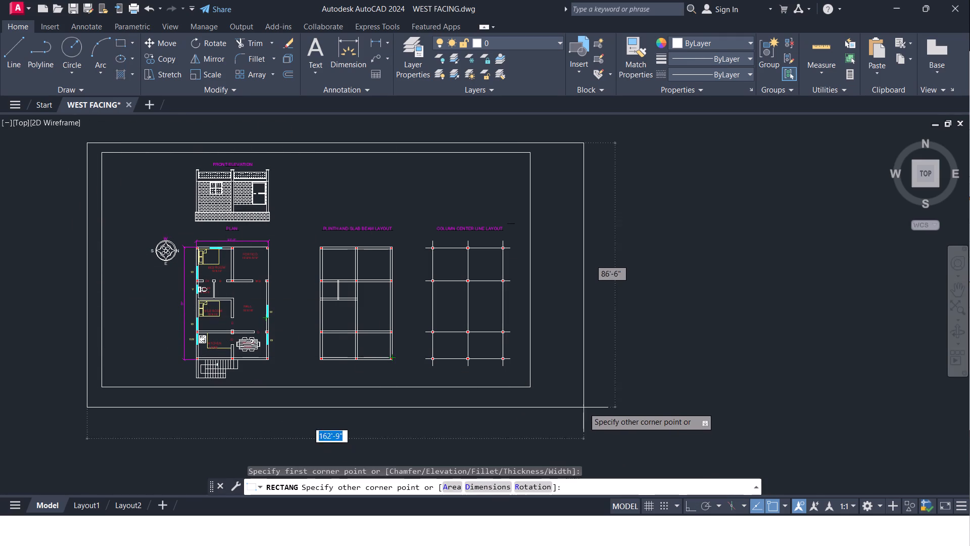
left_click(544, 397)
middle_click_drag(424, 409, 462, 387)
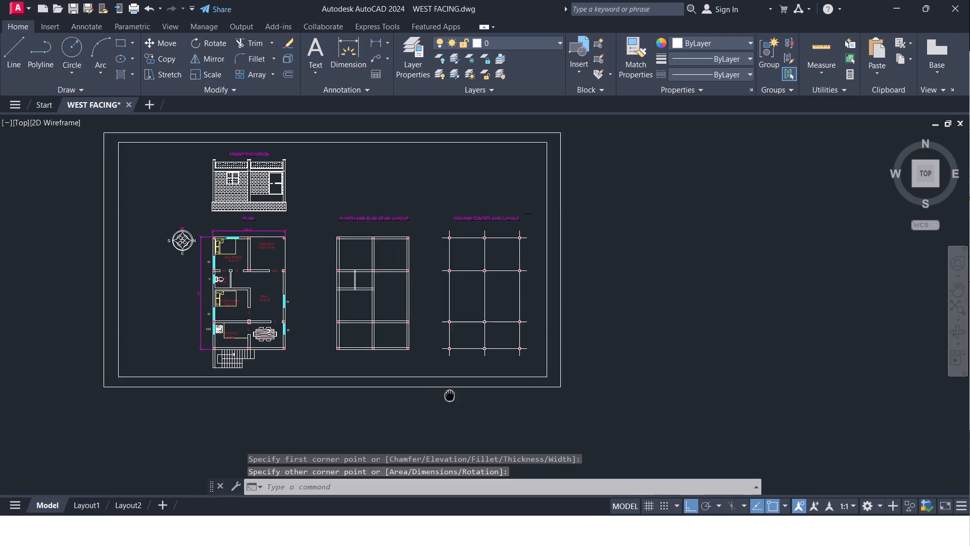
middle_click_drag(462, 387, 465, 386)
key("Escape")
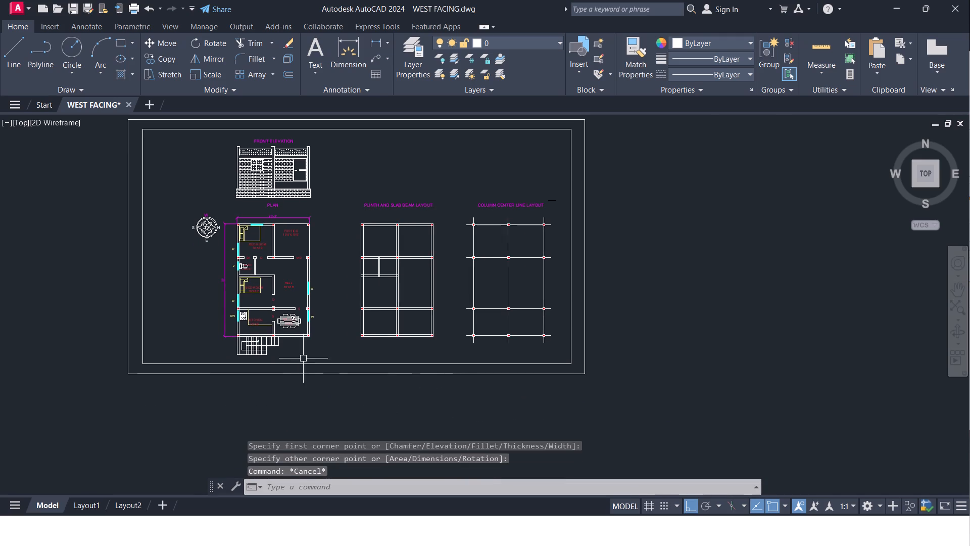
Examine the framed sheet, checking the double border against the elevation, plan and layout drawings.
scroll(225, 194, "up", 1)
middle_click_drag(221, 187, 226, 264)
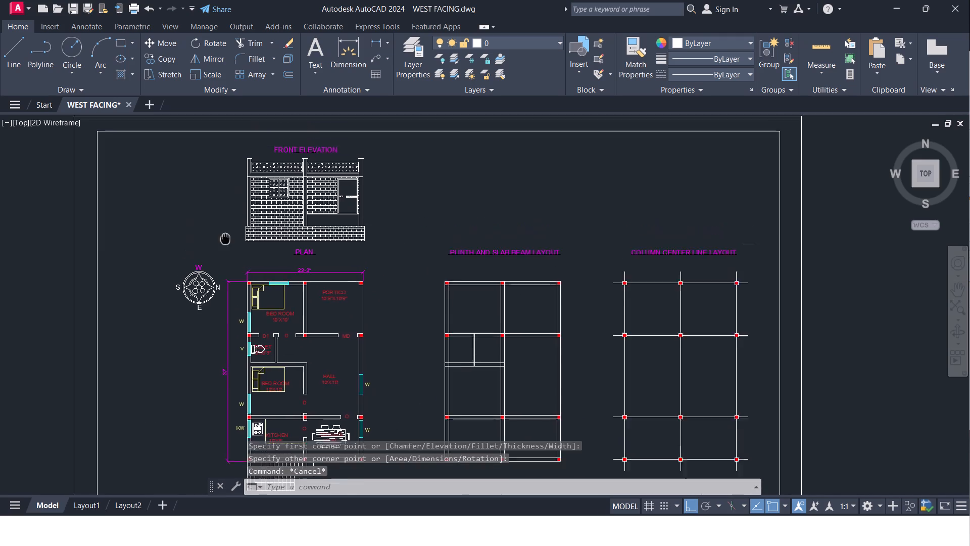
middle_click_drag(226, 264, 189, 298)
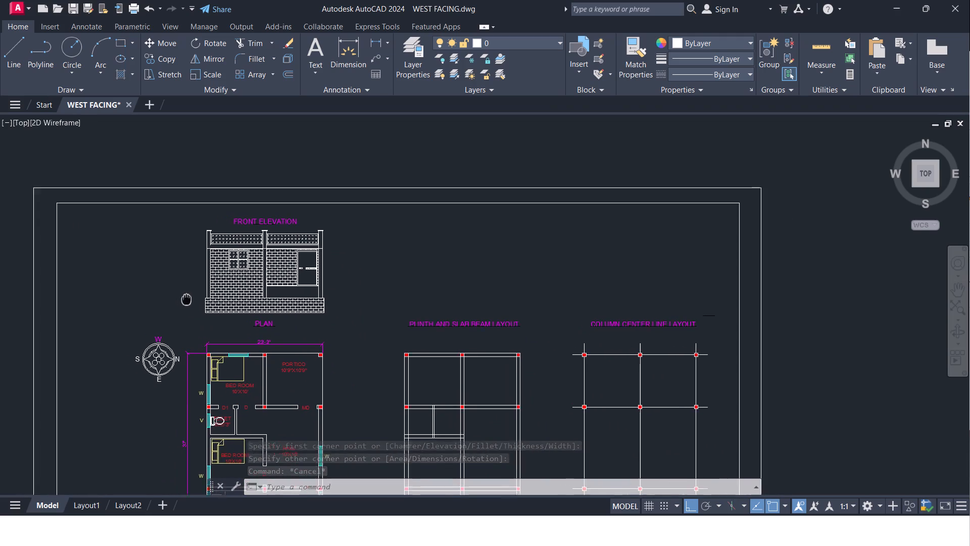
middle_click_drag(189, 298, 206, 283)
scroll(206, 283, "down", 1)
middle_click_drag(192, 297, 192, 296)
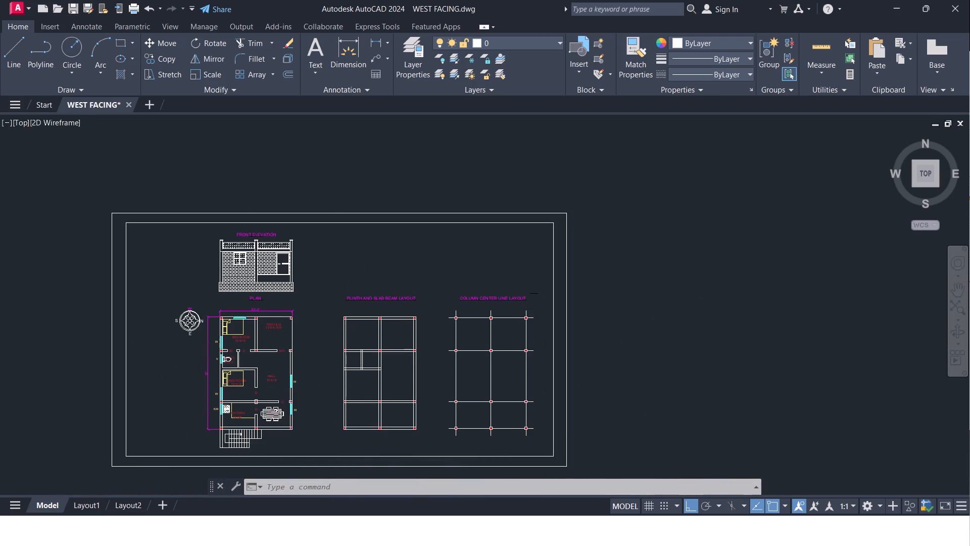
middle_click_drag(192, 296, 203, 286)
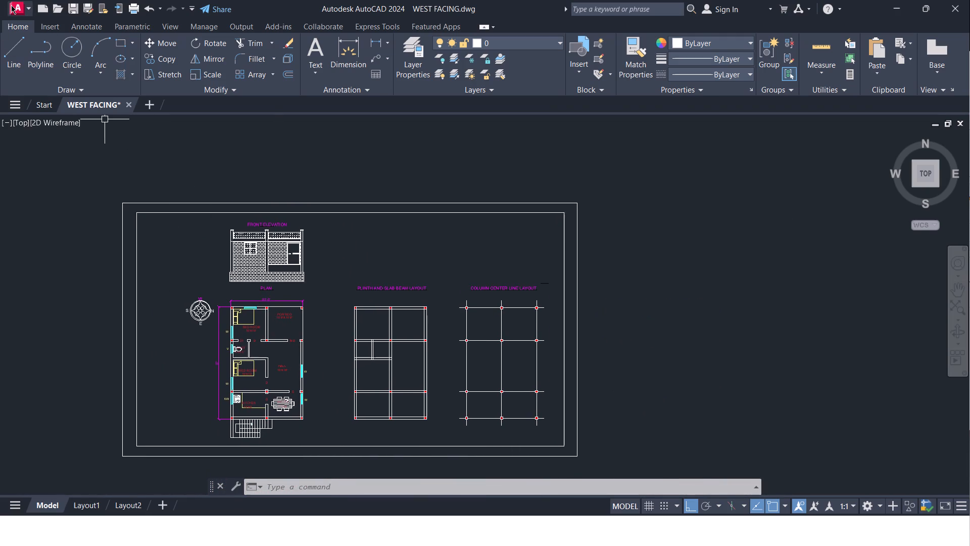
Save a copy of the drawing in the Desktop's mallikarjun folder under the name WEST FACING LOG ON.
left_click(13, 6)
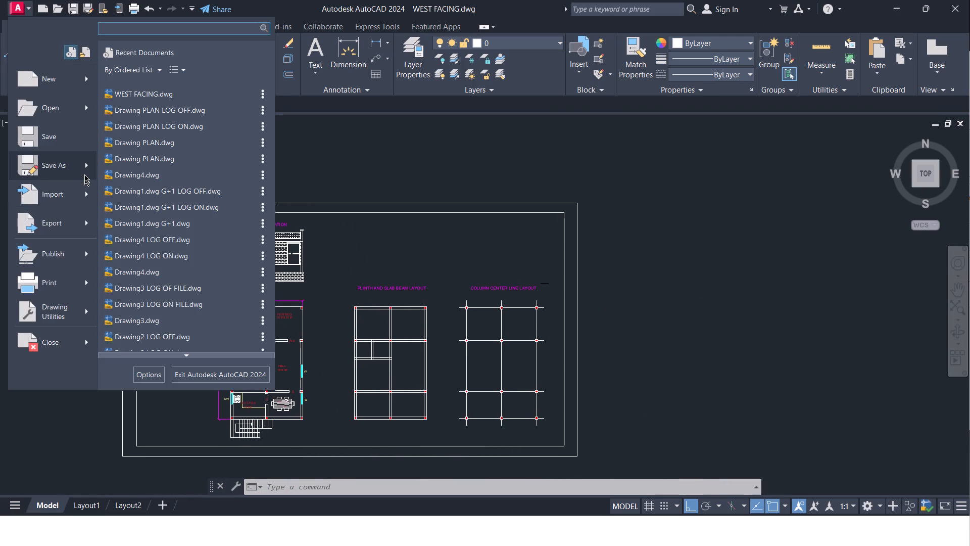
left_click(145, 107)
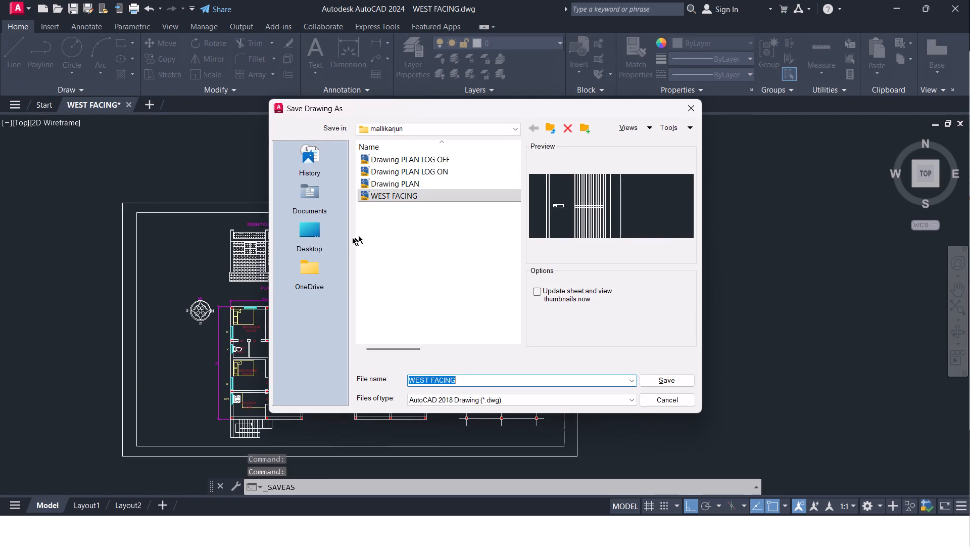
left_click(317, 237)
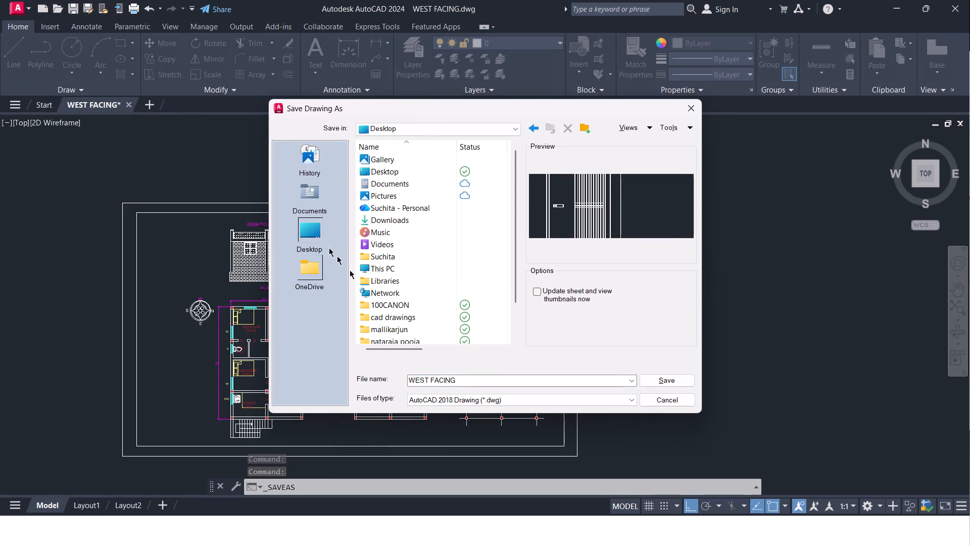
double_click(384, 326)
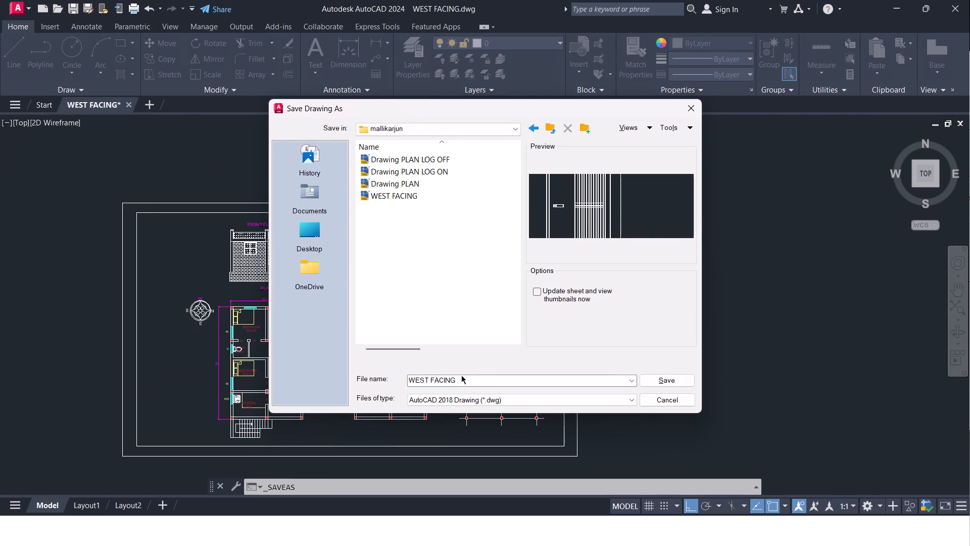
left_click(461, 376)
left_click(462, 377)
key("space")
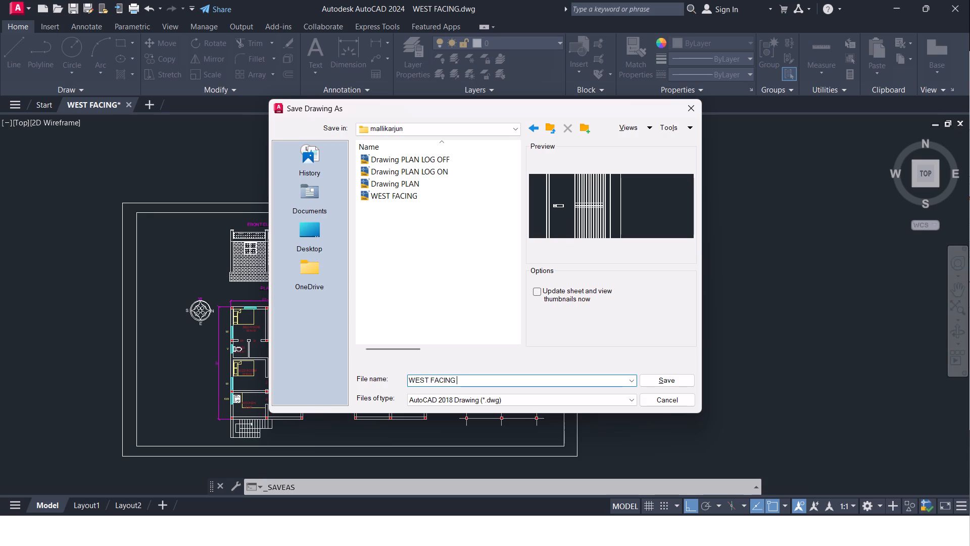
type("LOG FILE")
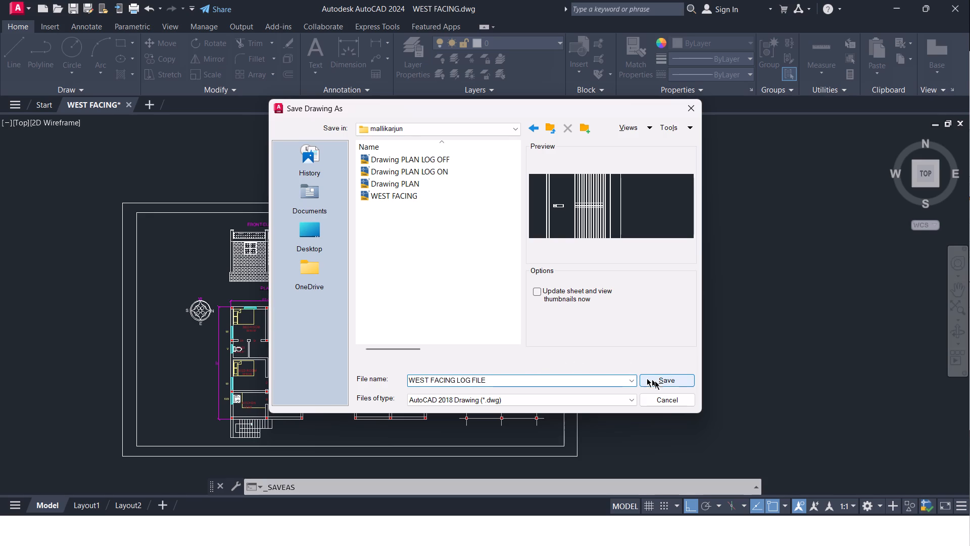
key("BackSpace")
key("BackSpace")
key("BackSpace")
key("BackSpace")
type("ON")
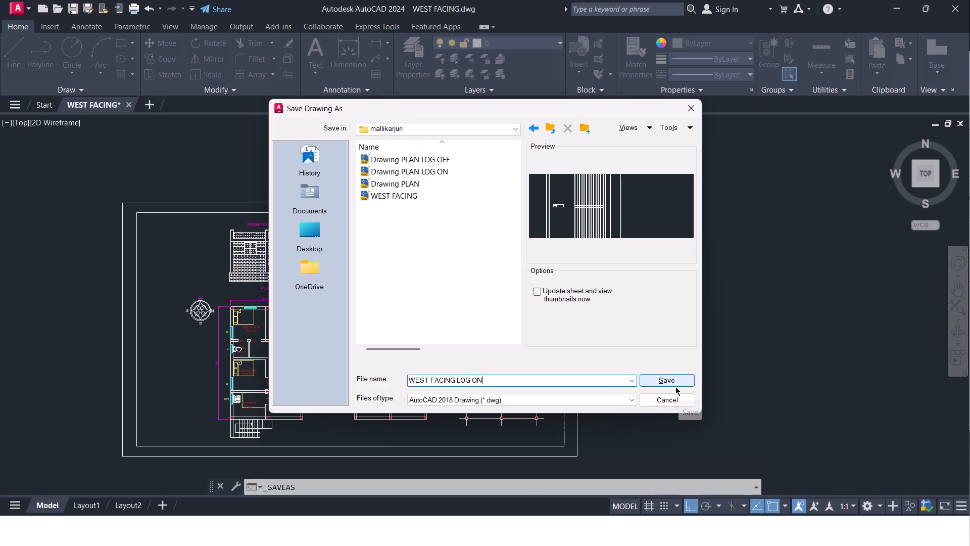
left_click(675, 384)
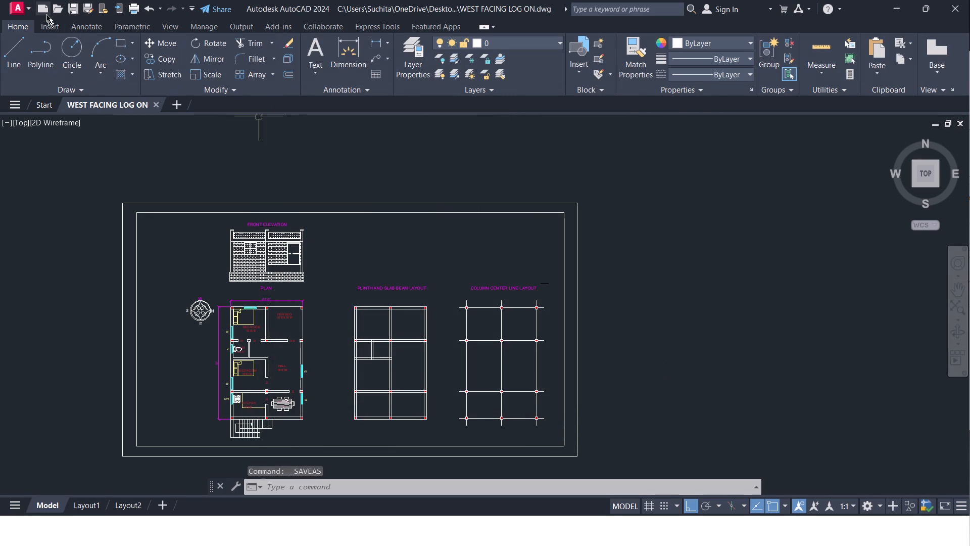
Save another copy of the drawing in the same folder under the name WEST FACING LOG OFF.
left_click(22, 6)
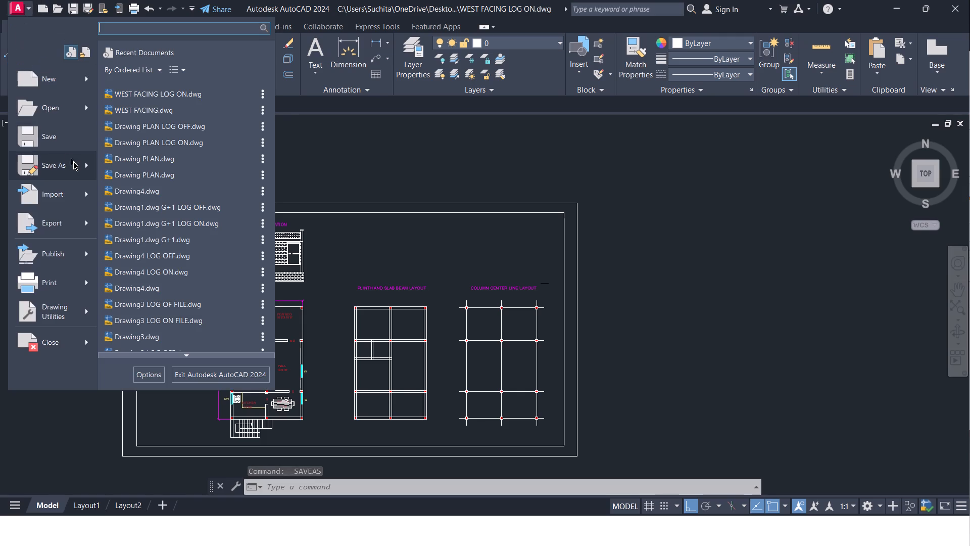
left_click(142, 101)
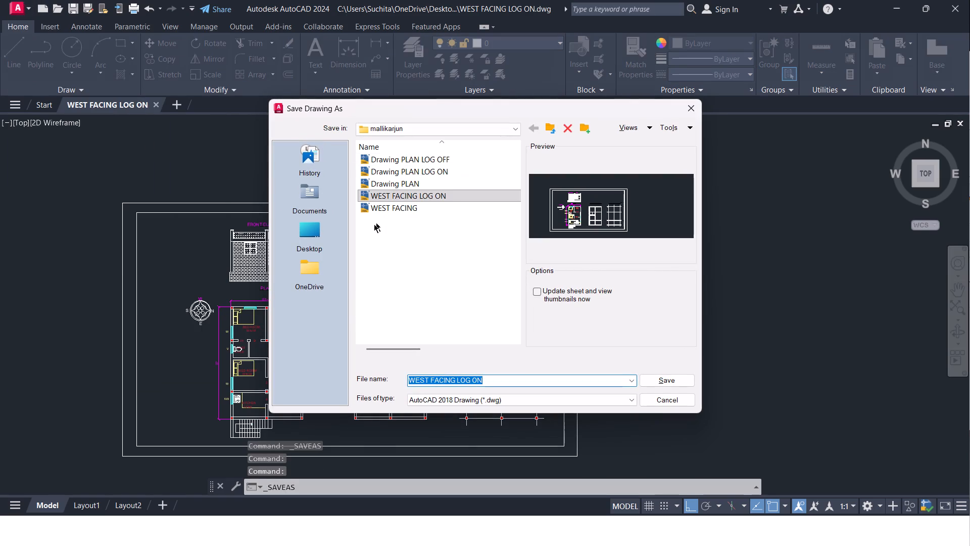
left_click(505, 378)
key("BackSpace")
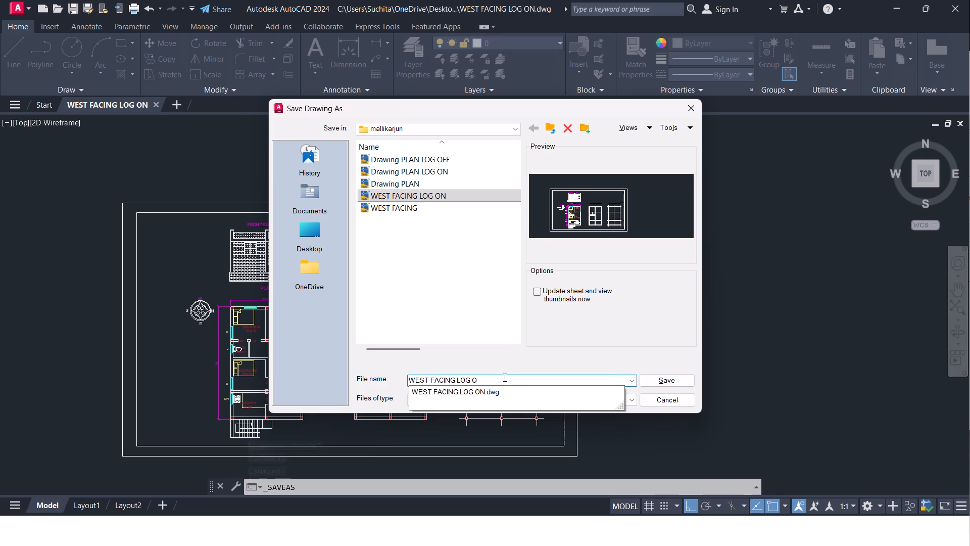
type("FF")
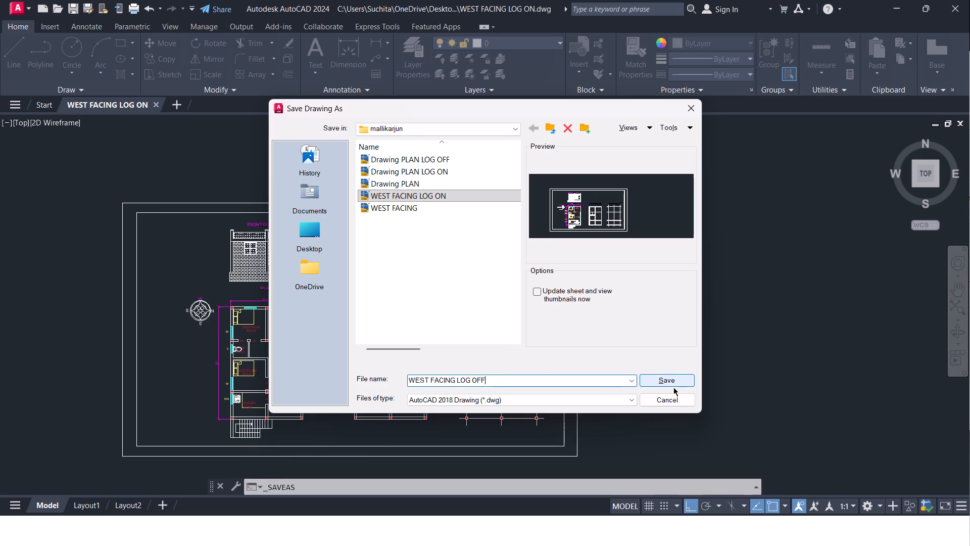
left_click(673, 383)
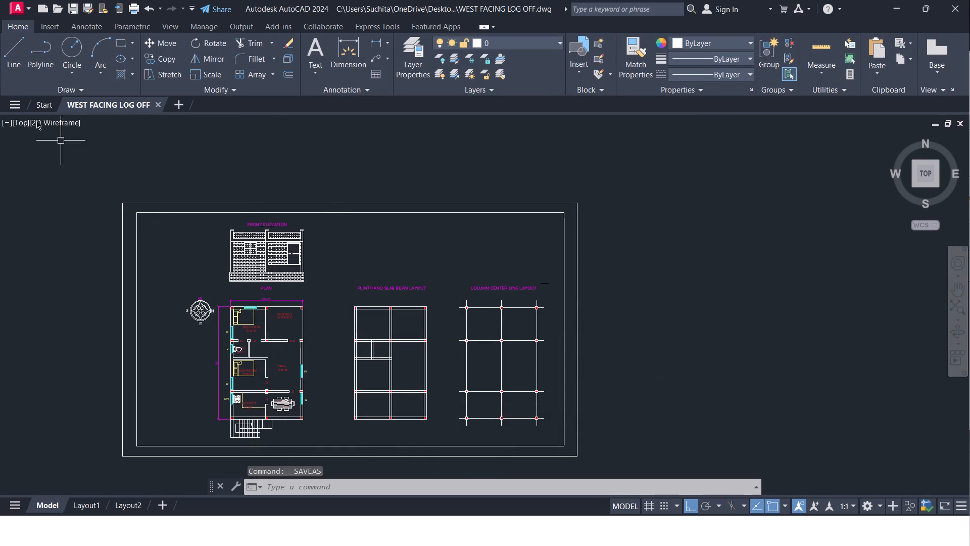
Set up a centred DWG To PDF.pc3 plot with a window from the inner frame's upper-left corner to the outer border's lower-right corner.
middle_click_drag(385, 181, 428, 160)
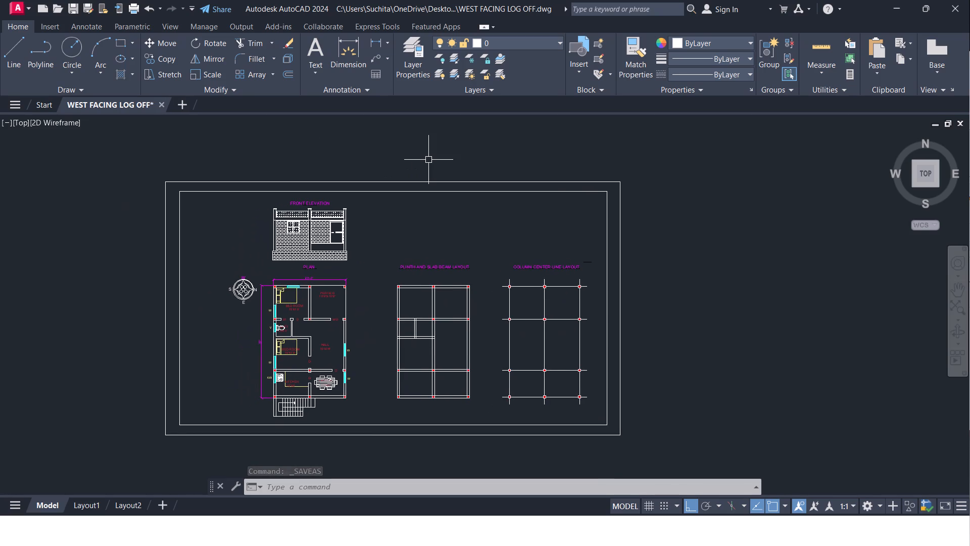
key("ctrl+p")
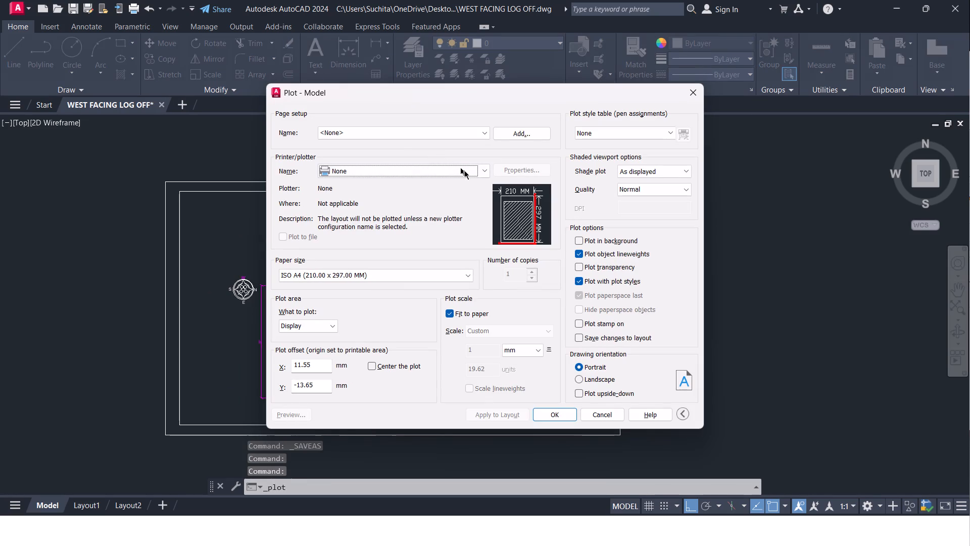
left_click(465, 170)
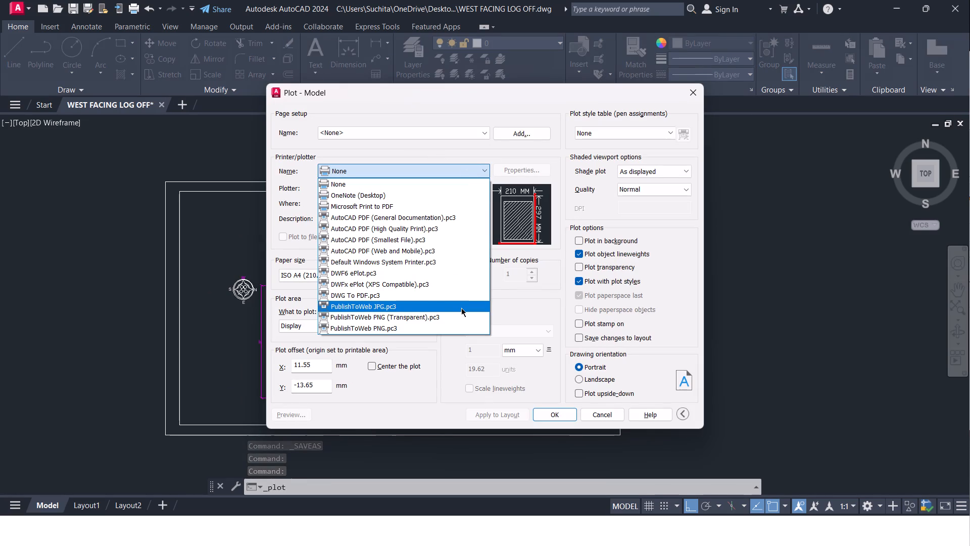
left_click(461, 296)
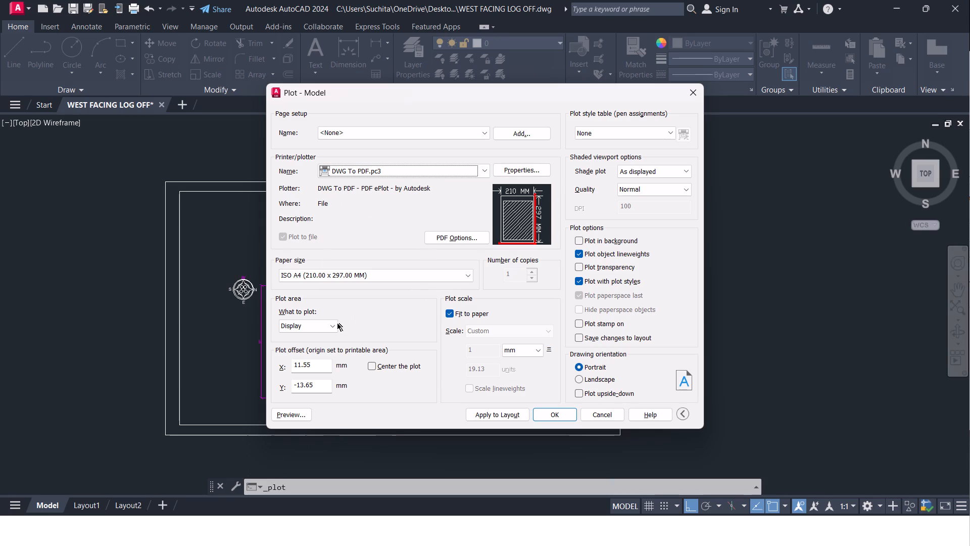
left_click(333, 323)
left_click(332, 361)
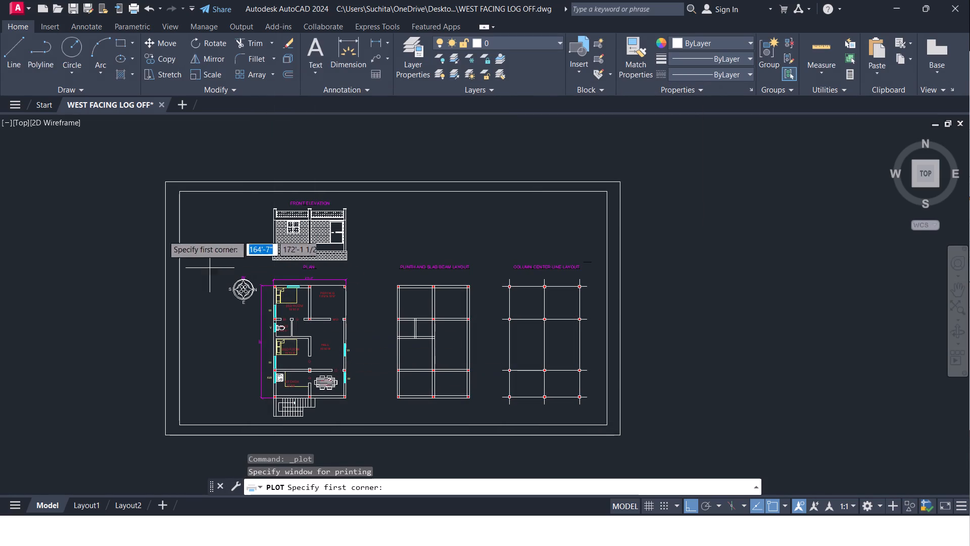
left_click_drag(164, 184, 178, 200)
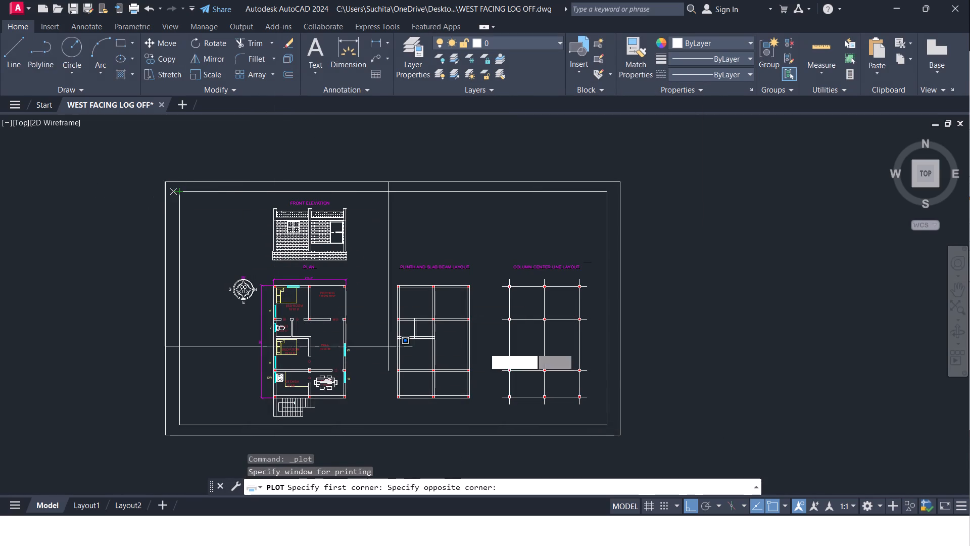
left_click(619, 435)
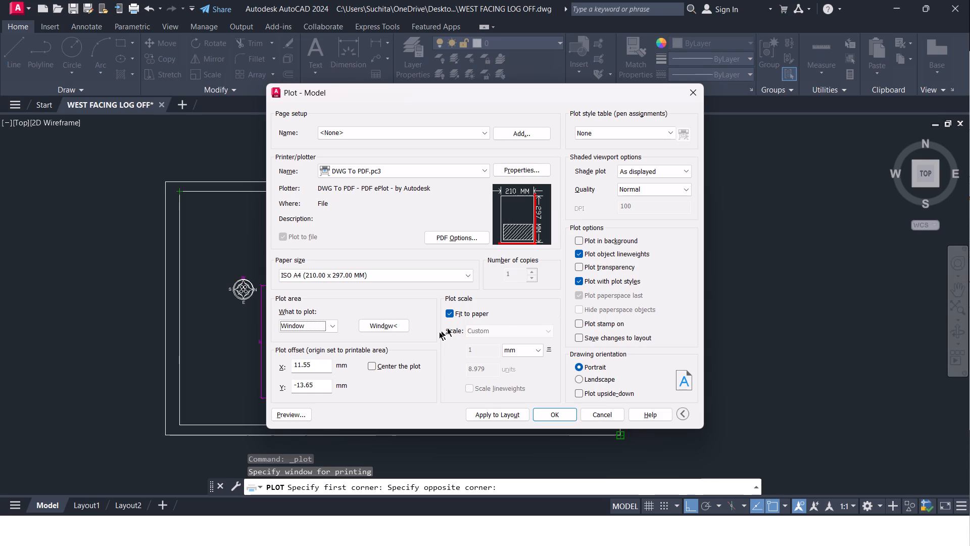
left_click(375, 366)
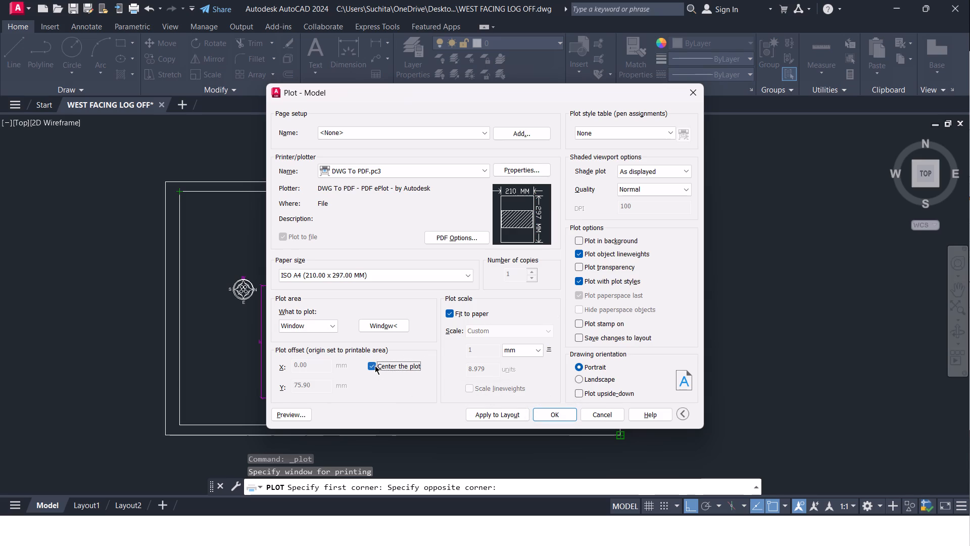
Preview the plot and examine the whole sheet, including the front elevation, drawing titles and double border.
left_click(295, 415)
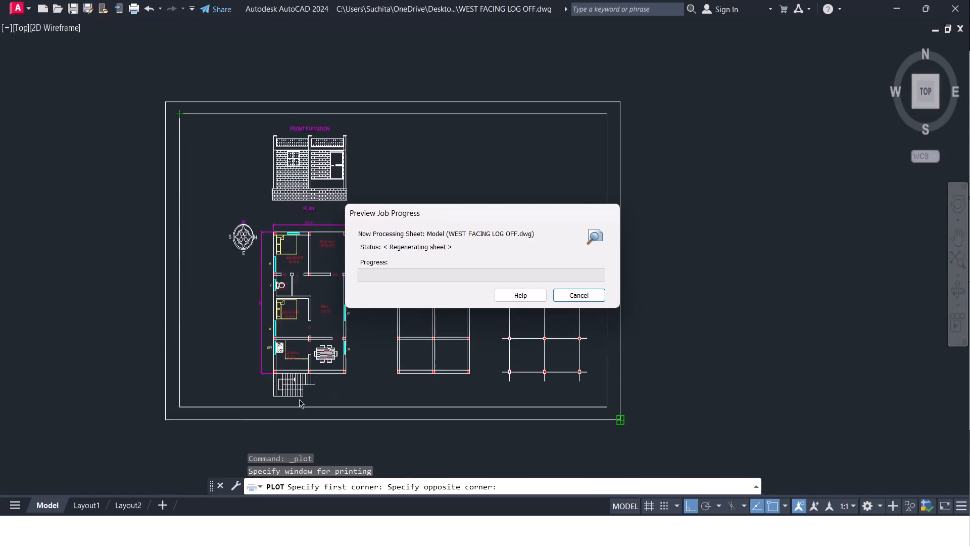
scroll(524, 219, "up", 1)
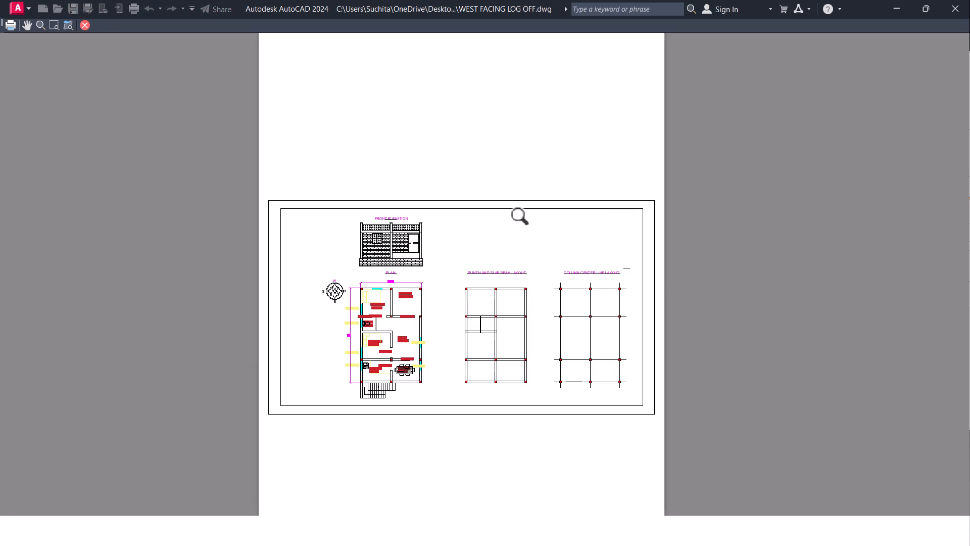
scroll(527, 233, "up", 1)
middle_click_drag(523, 234, 517, 122)
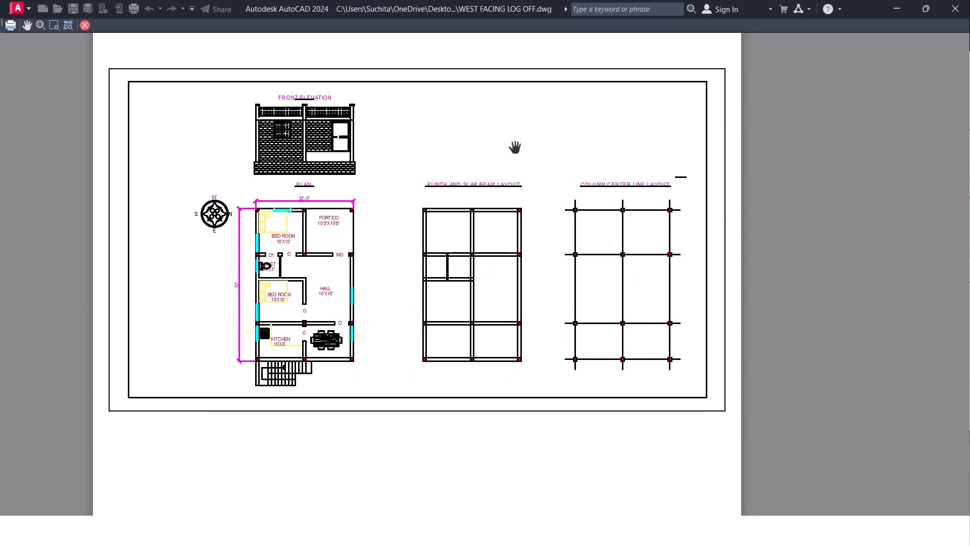
scroll(515, 151, "up", 1)
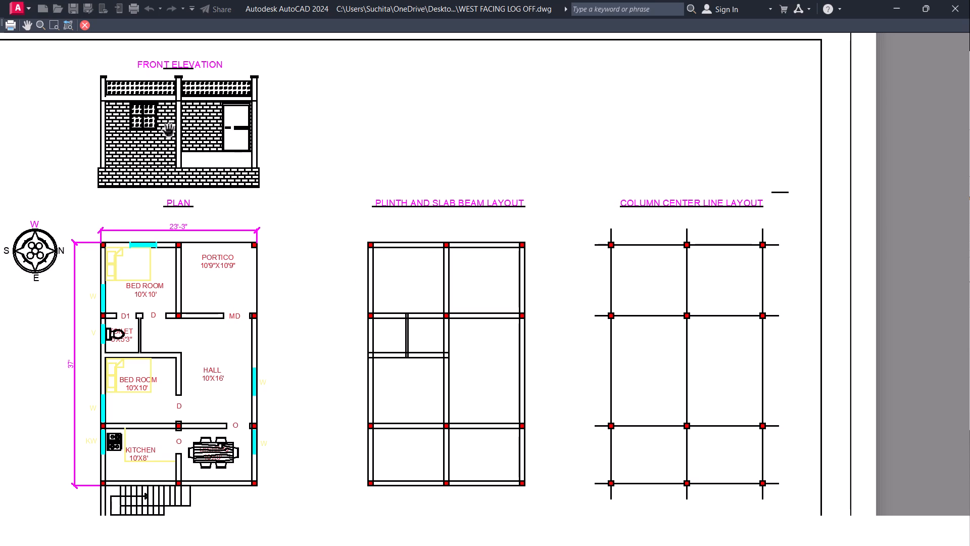
scroll(130, 99, "up", 6)
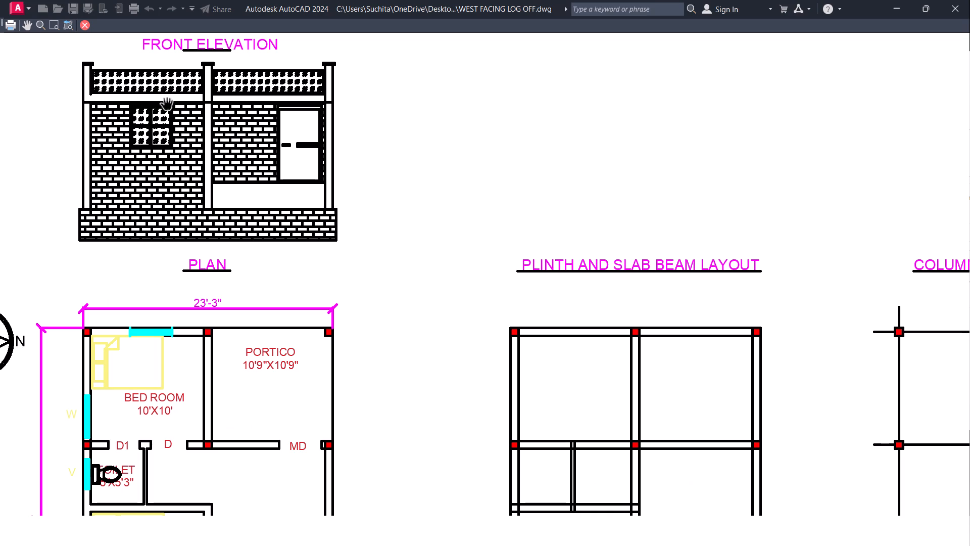
scroll(200, 123, "down", 1)
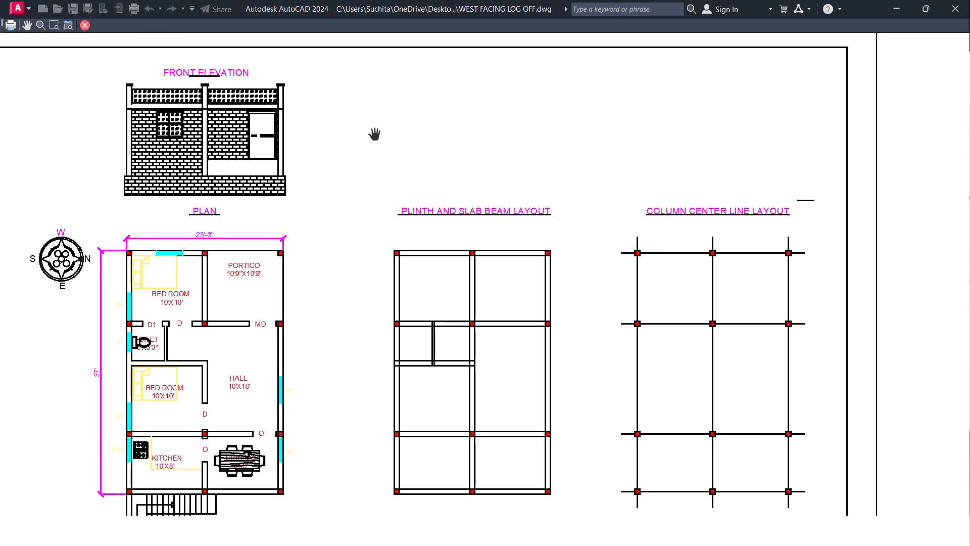
scroll(374, 135, "up", 2)
scroll(375, 134, "down", 2)
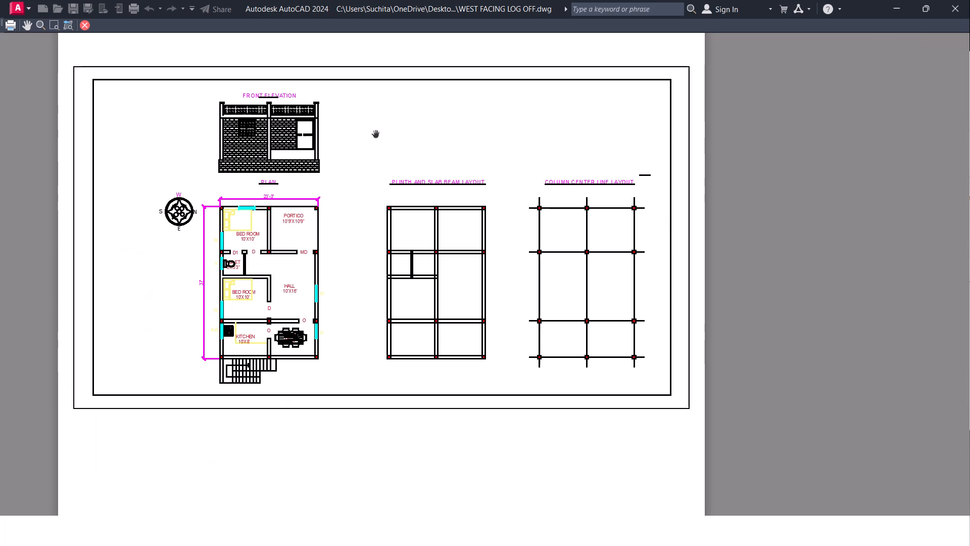
scroll(369, 134, "down", 4)
scroll(369, 135, "up", 2)
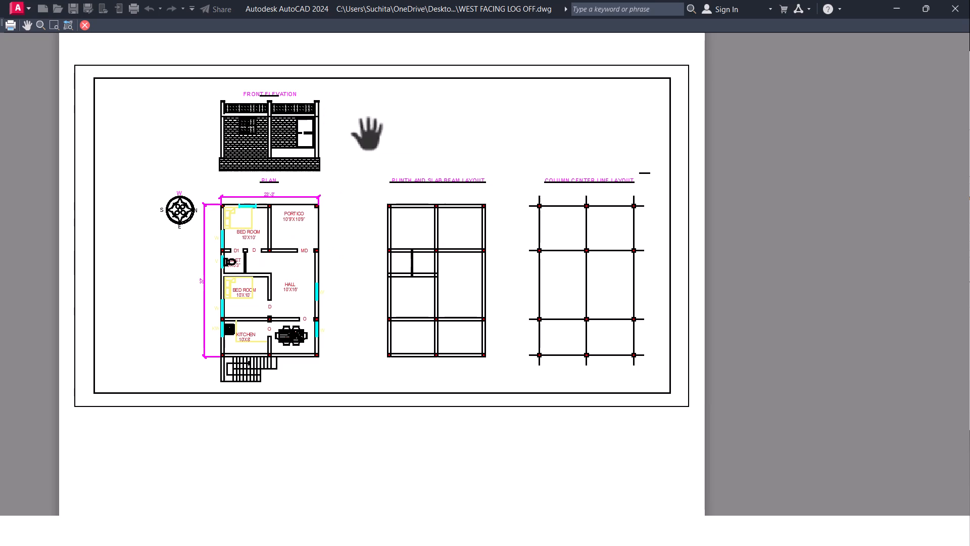
scroll(369, 135, "up", 1)
middle_click_drag(369, 135, 446, 125)
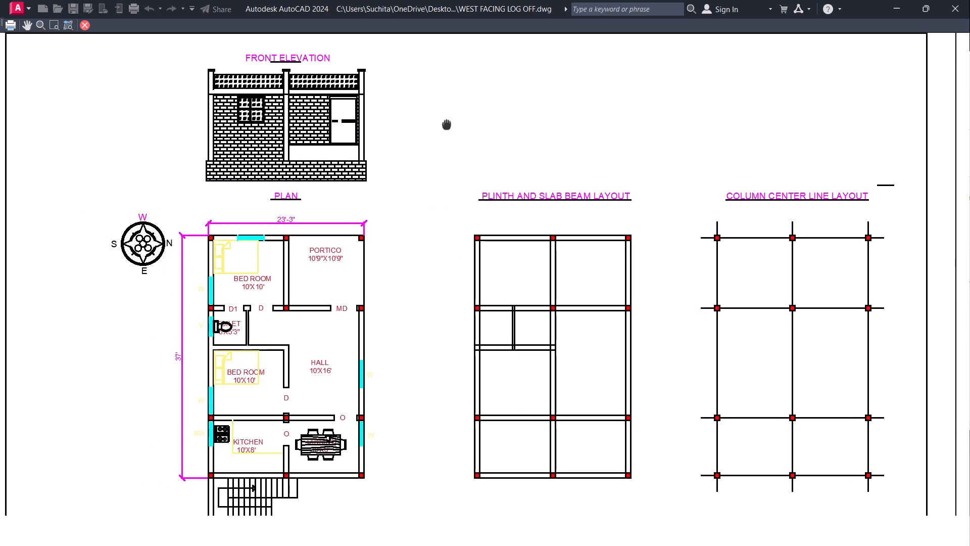
middle_click_drag(446, 125, 467, 113)
Examine the floor plan up close in the plot preview, checking its room labels, openings, furniture and dimensions.
scroll(276, 180, "up", 1)
middle_click_drag(277, 179, 319, 151)
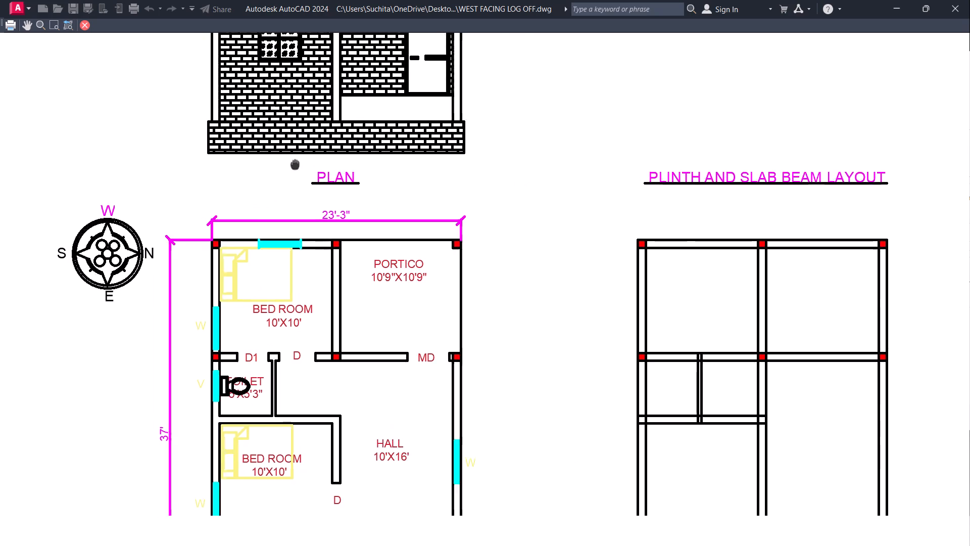
middle_click_drag(319, 151, 355, 108)
scroll(351, 114, "up", 2)
middle_click_drag(346, 123, 359, 73)
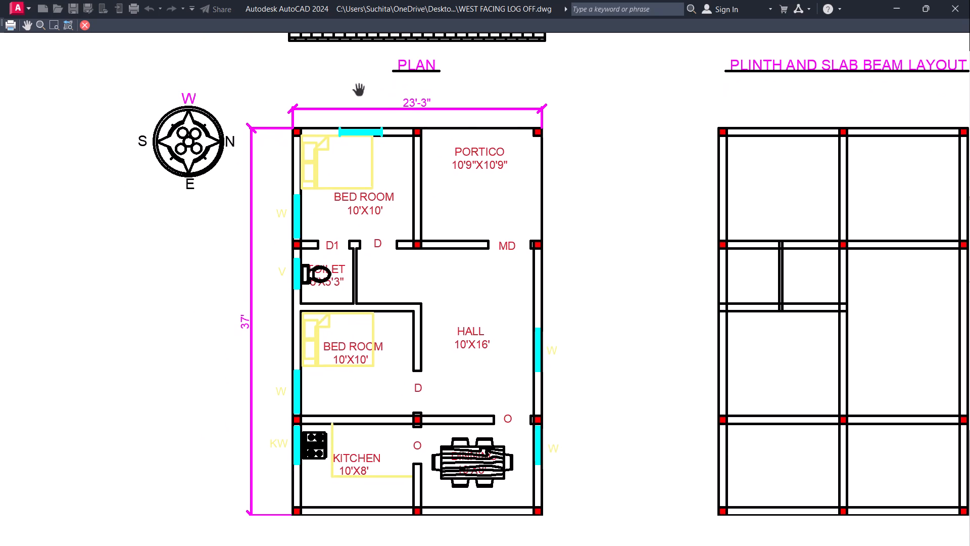
scroll(367, 130, "down", 1)
scroll(363, 183, "up", 1)
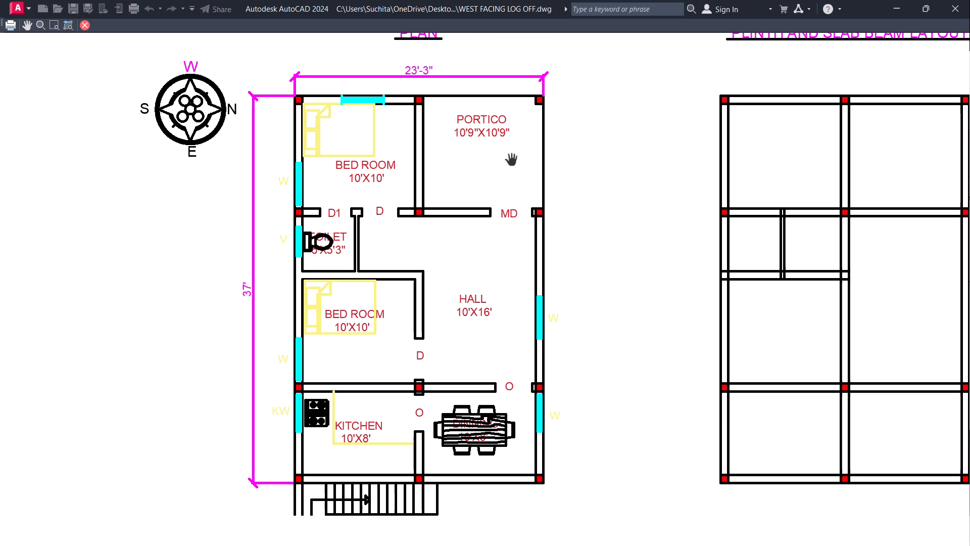
middle_click_drag(511, 161, 444, 153)
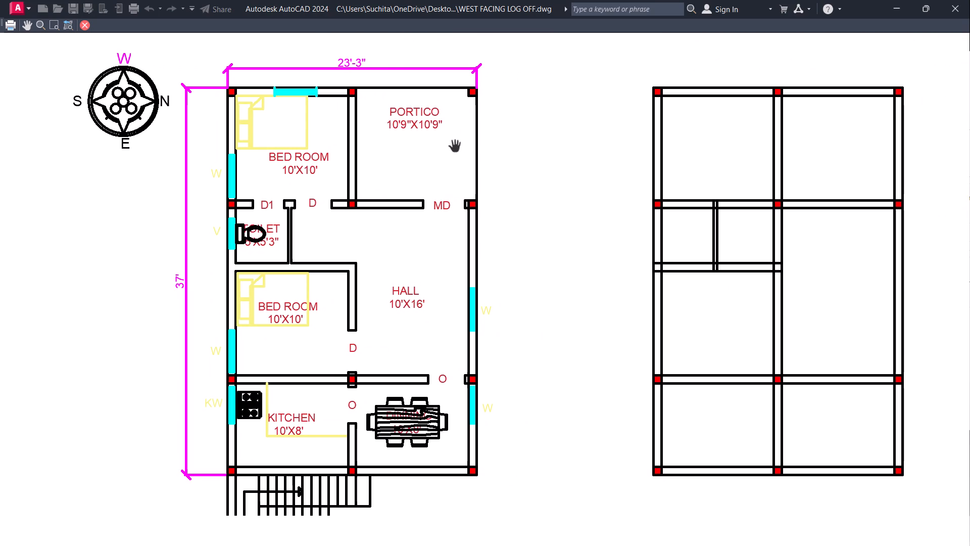
Examine the floor plan in the plot preview again, from the compass and toilet down to the dining area and staircase.
scroll(456, 145, "down", 1)
scroll(368, 385, "up", 5)
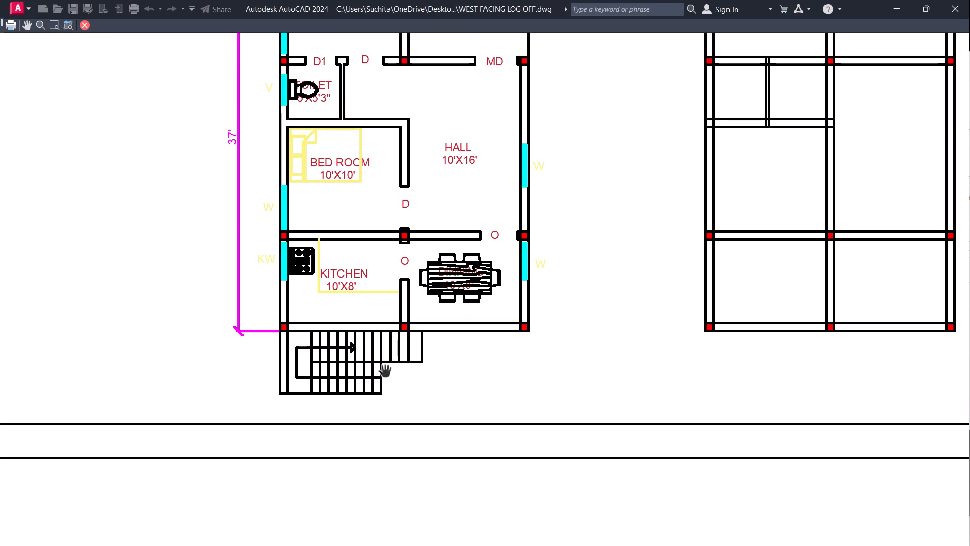
scroll(385, 372, "up", 3)
scroll(453, 277, "down", 2)
scroll(454, 218, "up", 2)
middle_click_drag(443, 209, 356, 266)
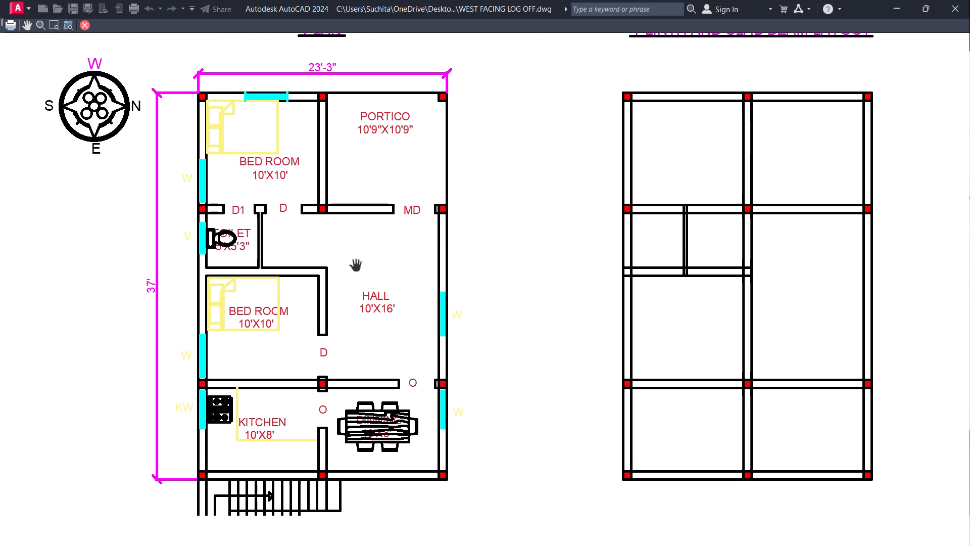
scroll(356, 266, "down", 1)
scroll(278, 255, "up", 6)
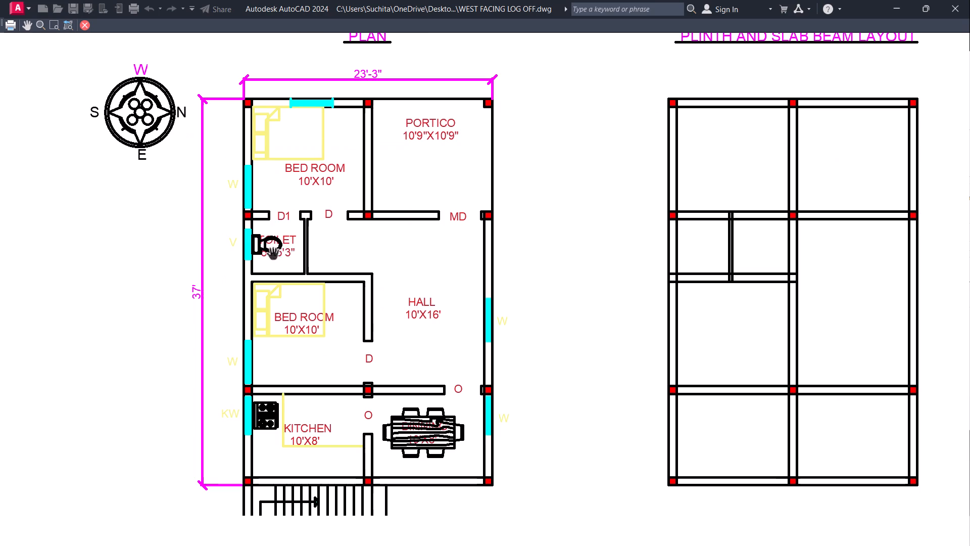
scroll(275, 255, "up", 2)
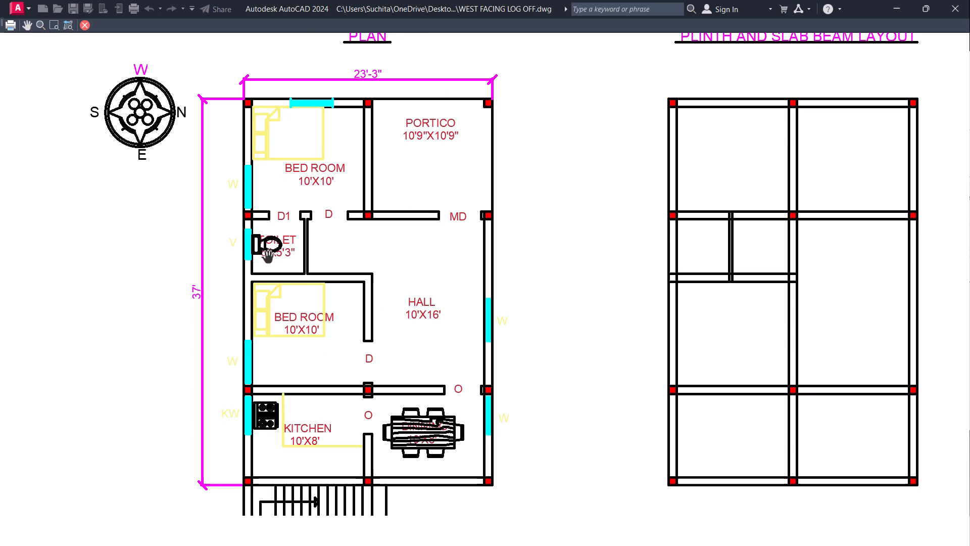
scroll(264, 258, "down", 1)
scroll(298, 269, "up", 1)
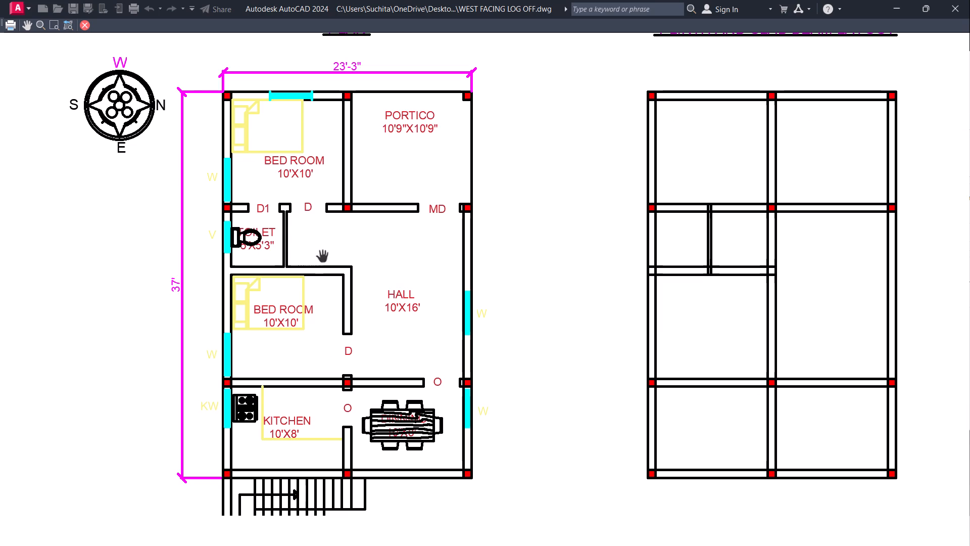
scroll(385, 395, "up", 4)
scroll(404, 449, "up", 1)
Check the whole sheet, its drawing titles and the layouts beside the plan in the plot preview, and close the preview.
scroll(404, 443, "down", 7)
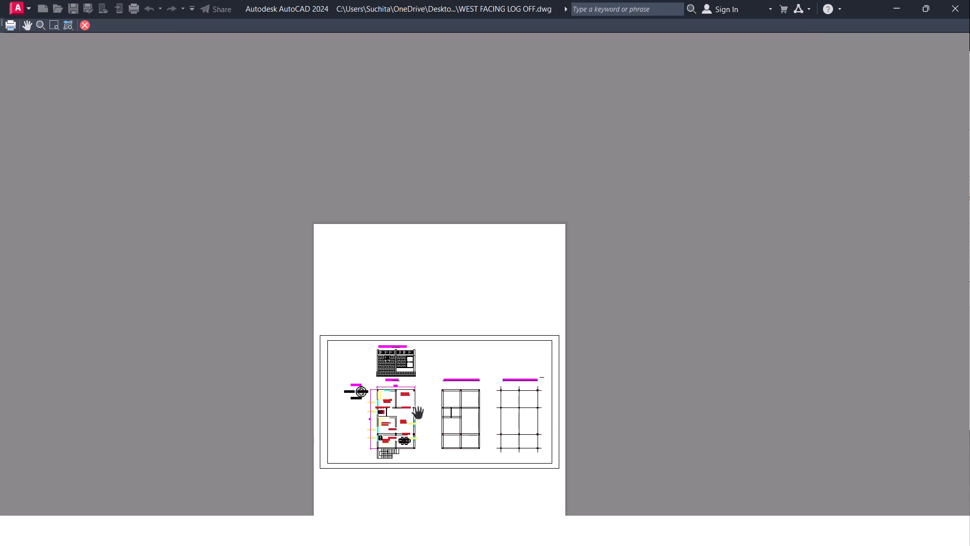
scroll(419, 414, "down", 2)
scroll(424, 408, "up", 4)
scroll(431, 406, "down", 1)
middle_click_drag(433, 404, 446, 363)
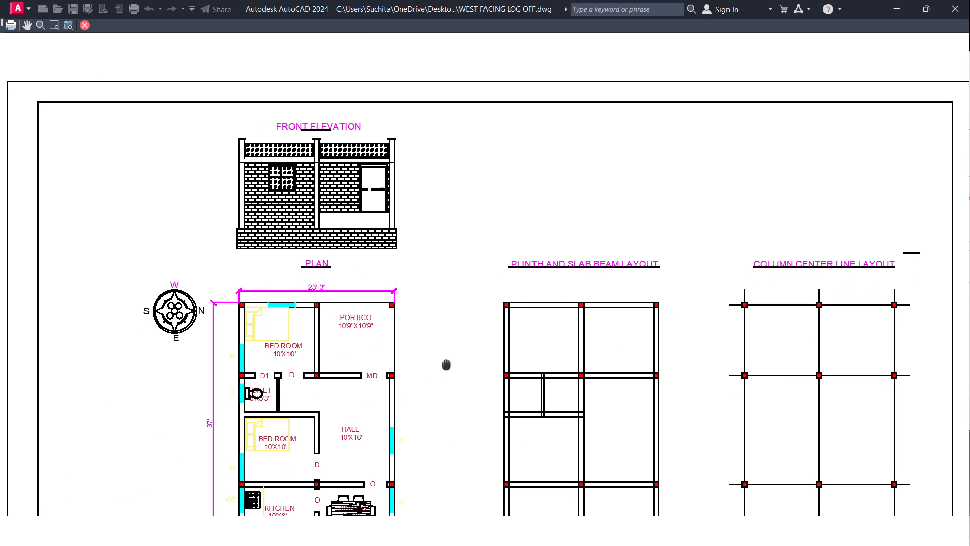
middle_click_drag(446, 363, 446, 362)
middle_click(446, 362)
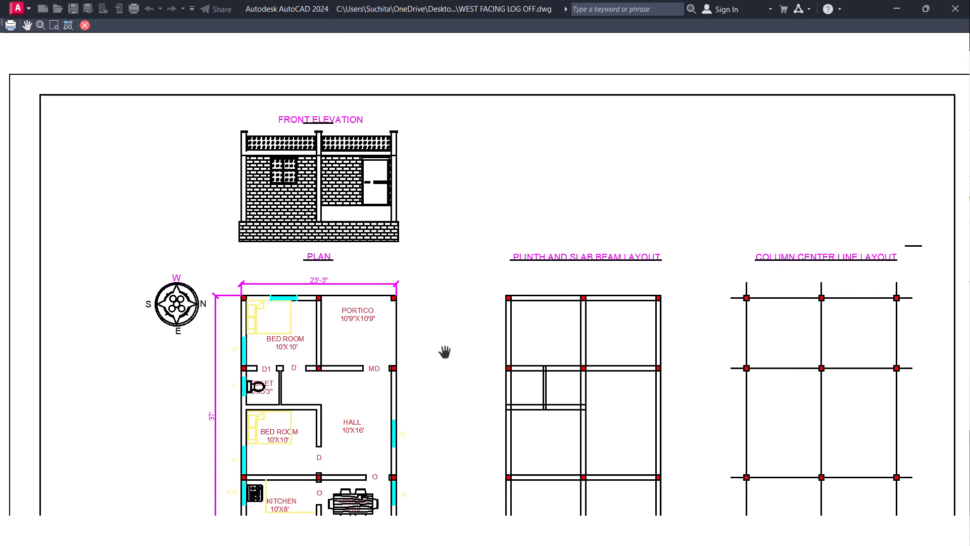
left_click(85, 26)
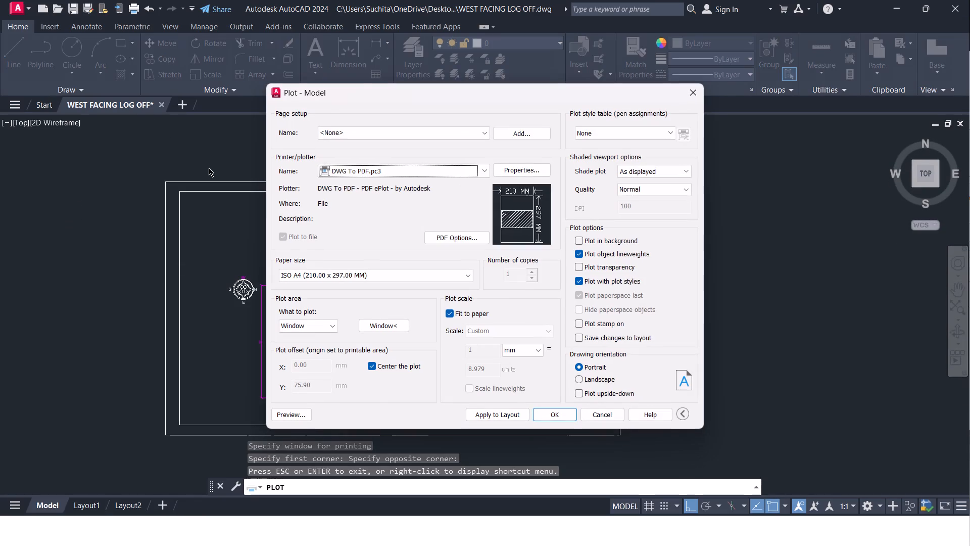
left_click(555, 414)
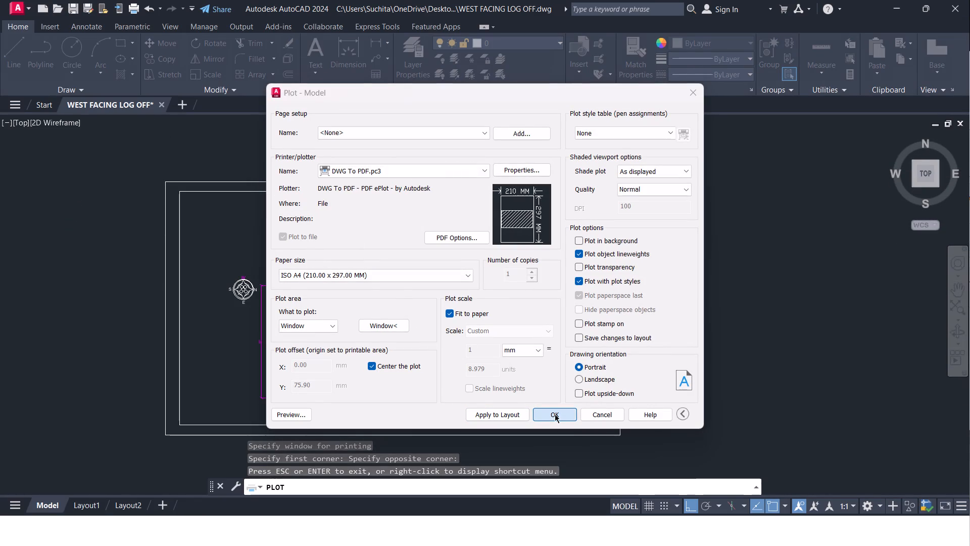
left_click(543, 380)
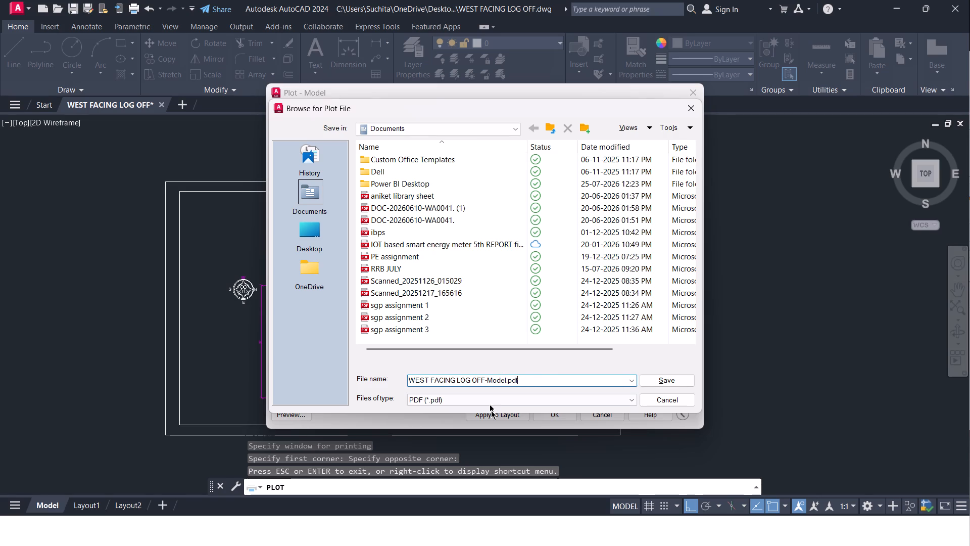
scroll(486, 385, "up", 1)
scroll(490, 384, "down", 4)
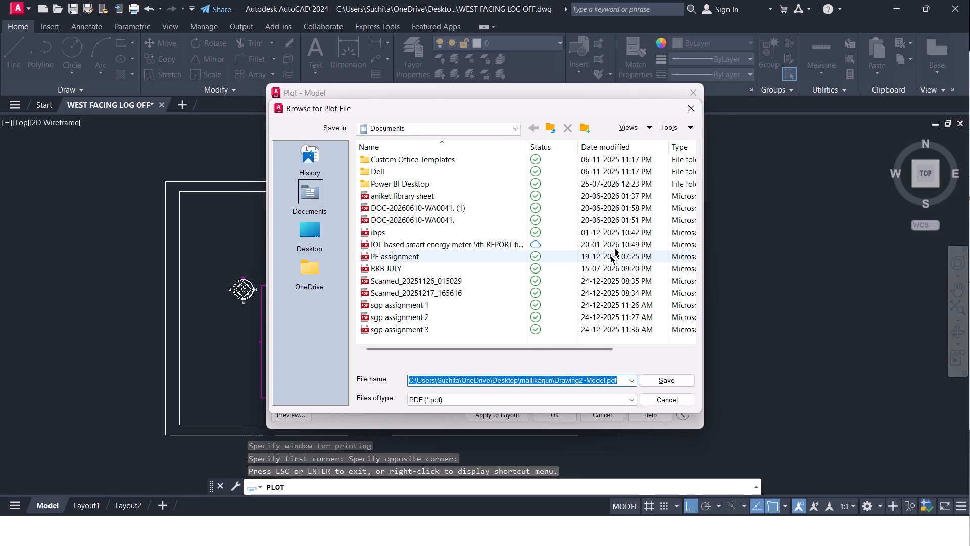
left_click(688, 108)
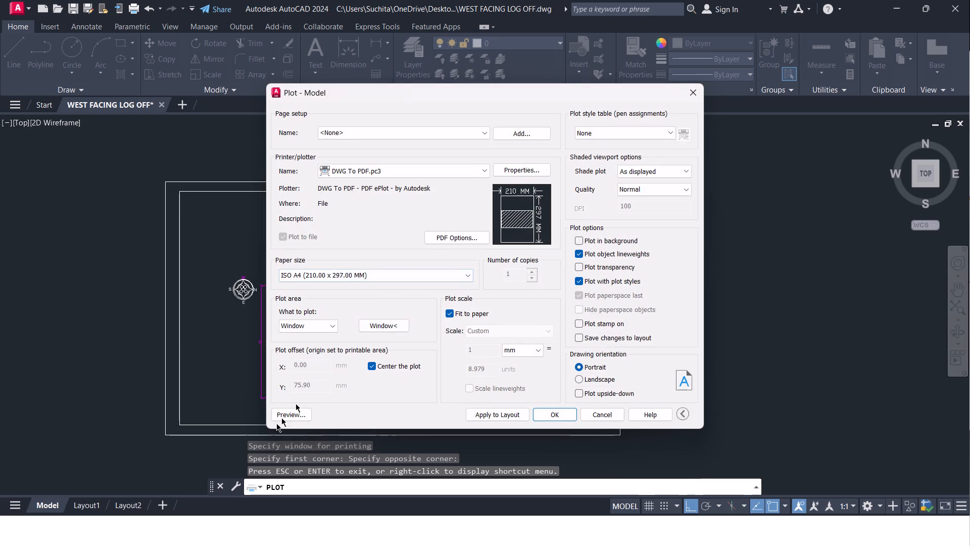
Run the plot and name the PDF output file WEST FACING -Model.pdf.
left_click(549, 414)
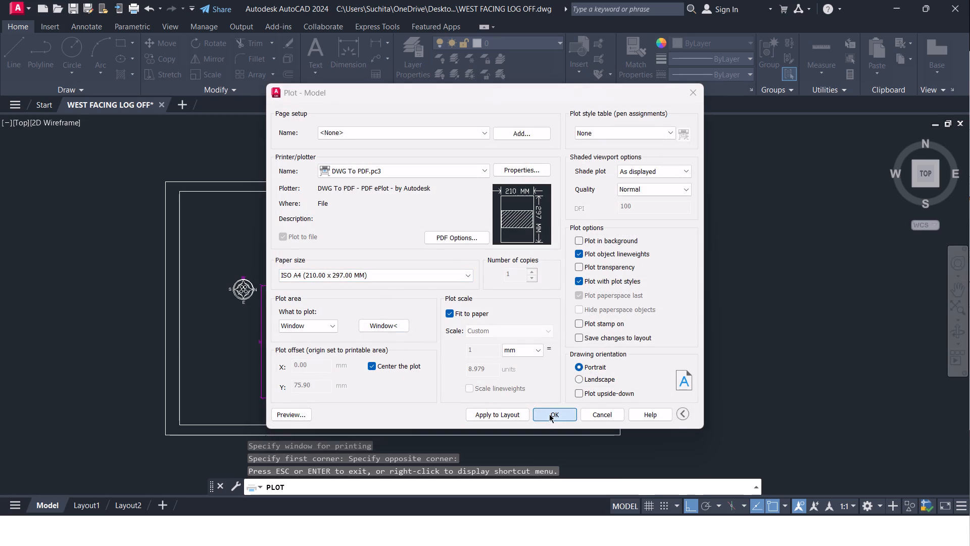
left_click(537, 382)
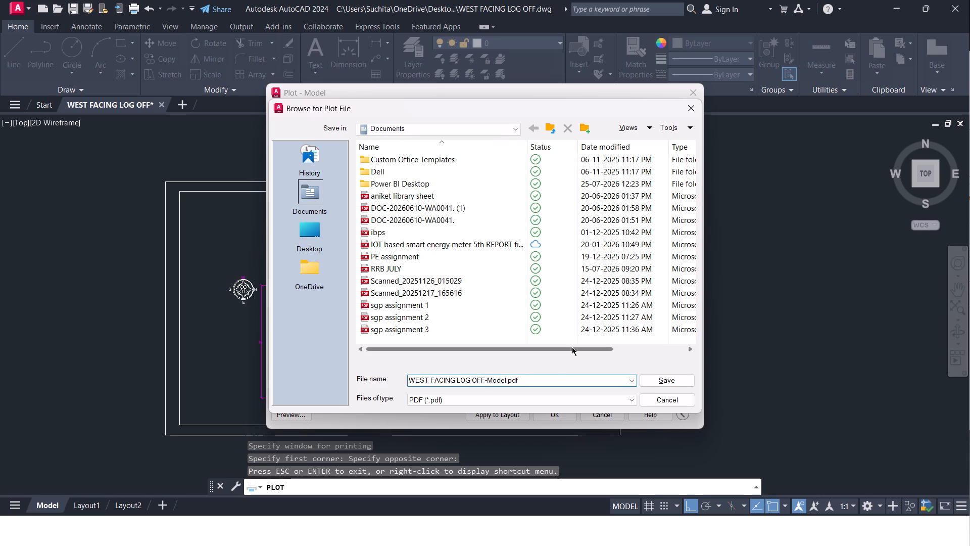
key("Left")
key("Left")
key("Left")
key("Left")
key("Left")
key("Left")
key("Left")
key("Left")
key("Left")
key("Left")
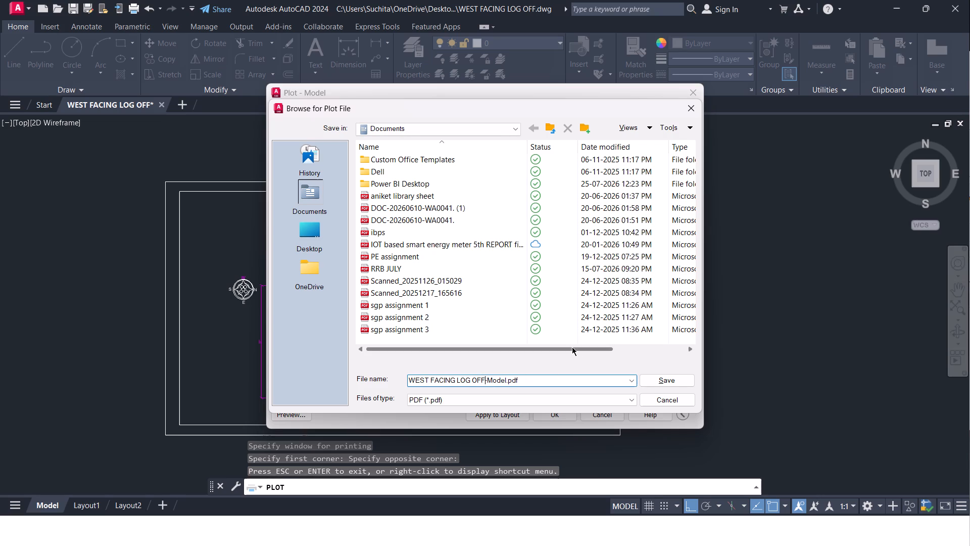
key("BackSpace")
key("BackSpace")
key("BackSpace")
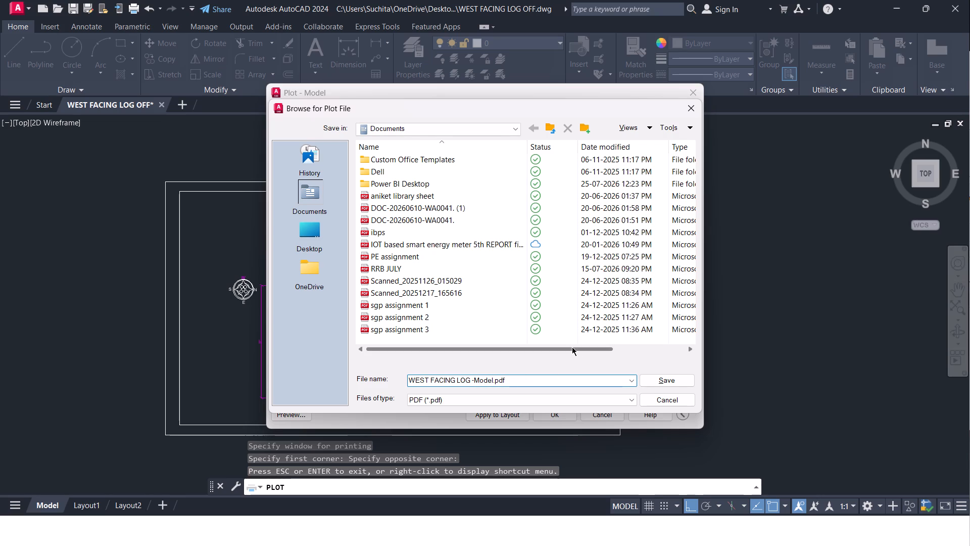
key("BackSpace")
key("BackSpace")
key("BackSpace")
key("BackSpace")
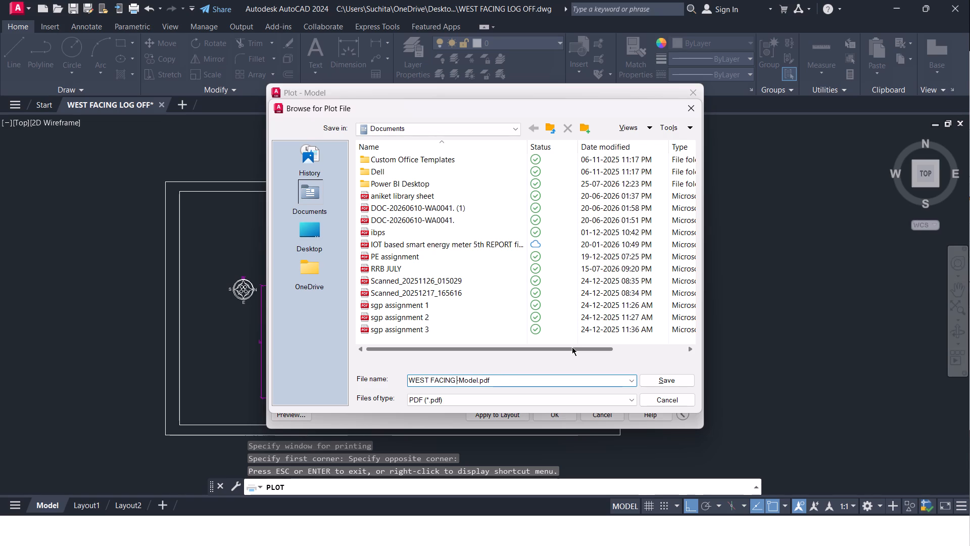
Save the plotted PDF in the mallikarjun folder on the Desktop and close the PDF once it opens.
double_click(311, 235)
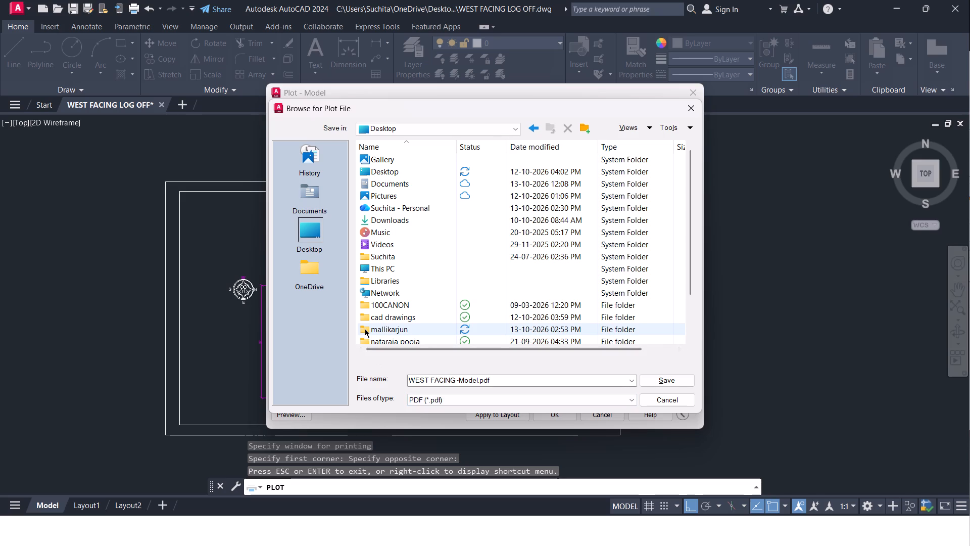
left_click(426, 334)
left_click(665, 382)
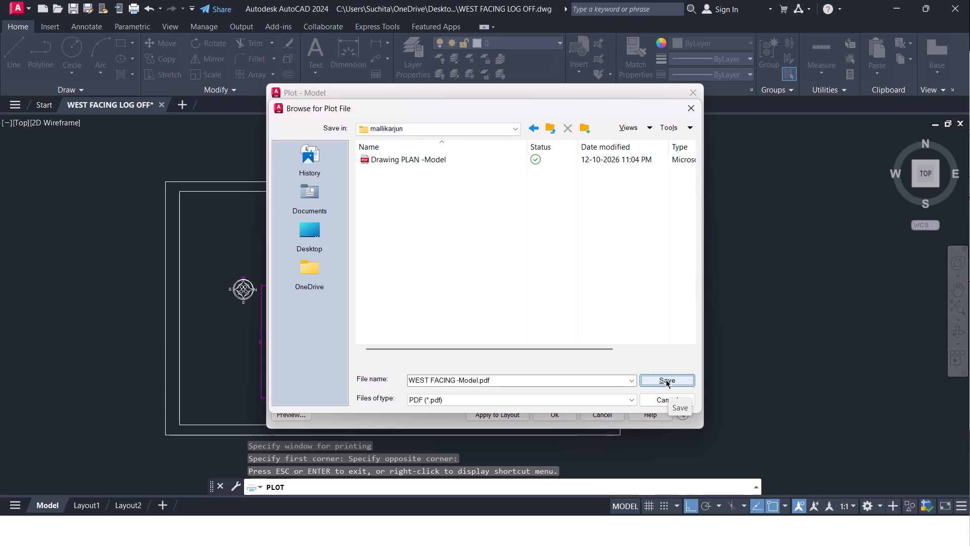
left_click(666, 380)
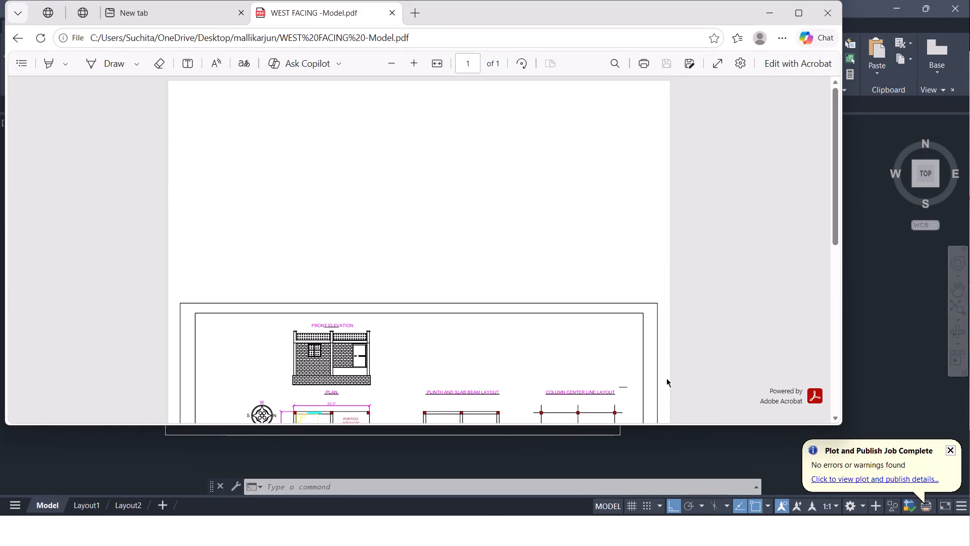
left_click(825, 3)
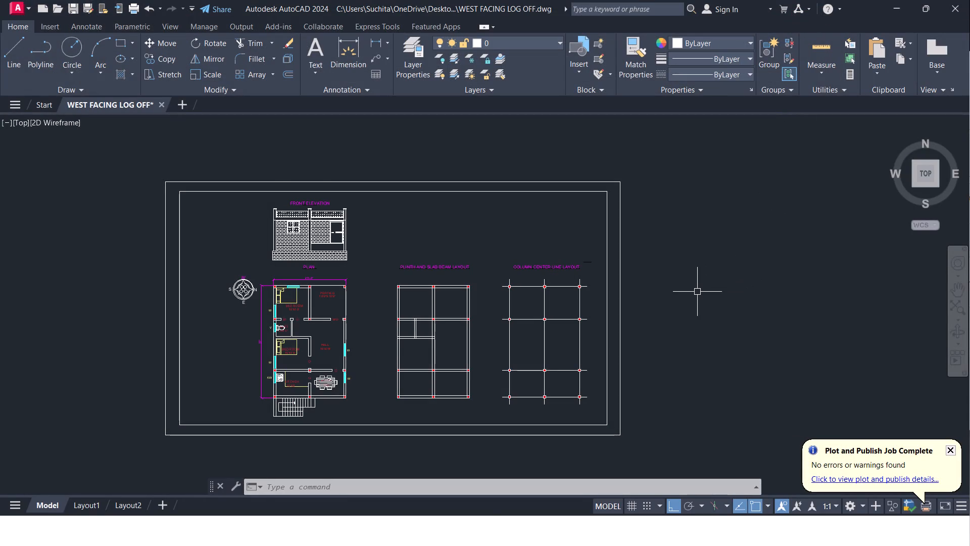
Turn off command logging with LOGFILEOFF.
middle_click_drag(697, 292, 696, 264)
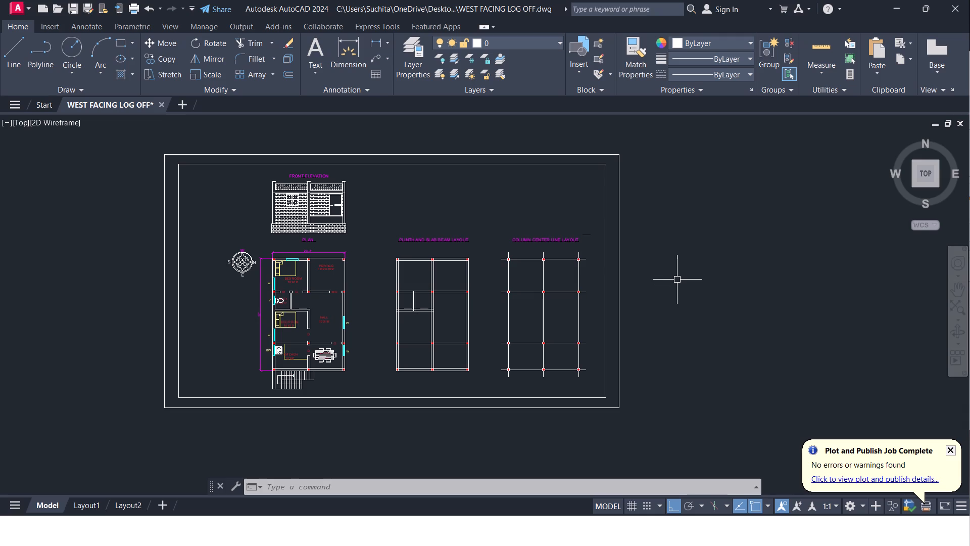
type("LO")
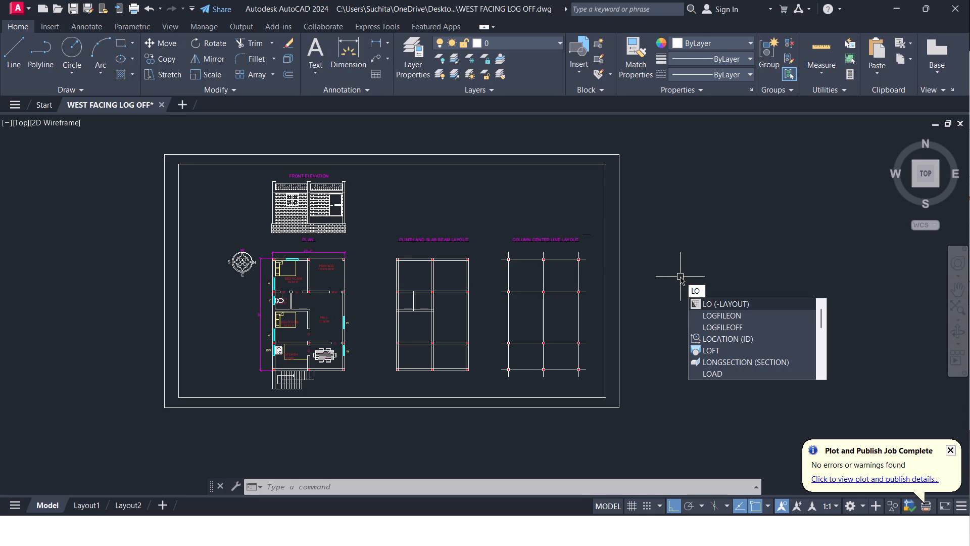
left_click(756, 326)
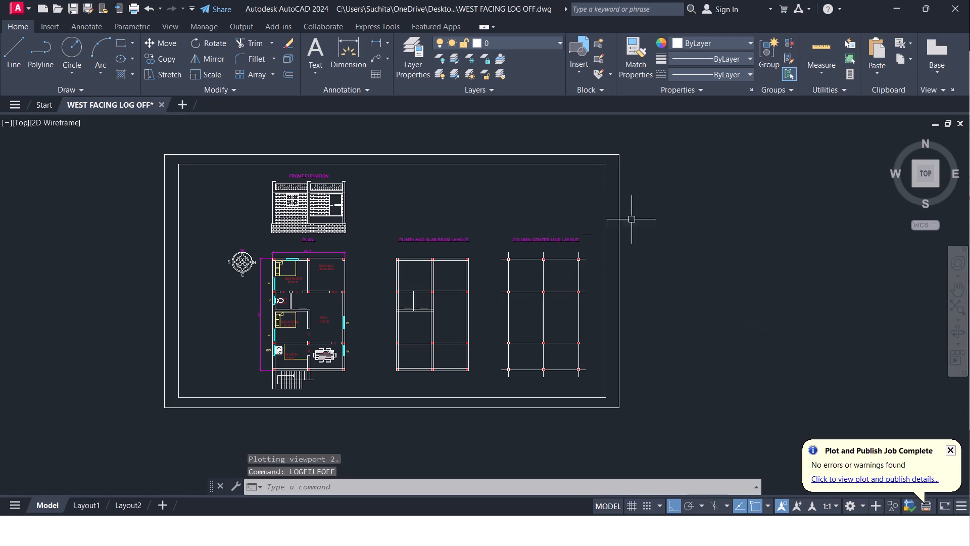
Save a copy of the drawing in the mallikarjun folder under the name WEST FACING LOG OFF 1.
left_click(18, 13)
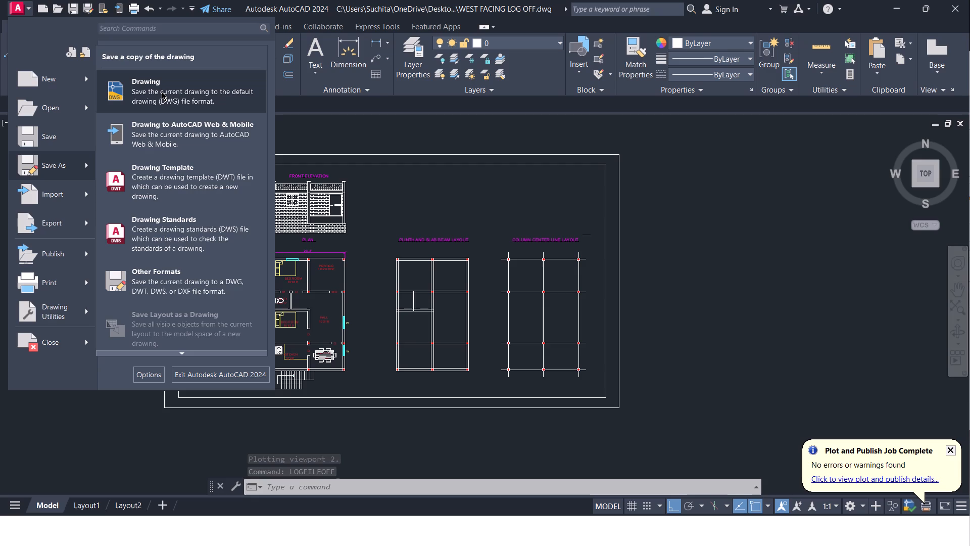
left_click(162, 92)
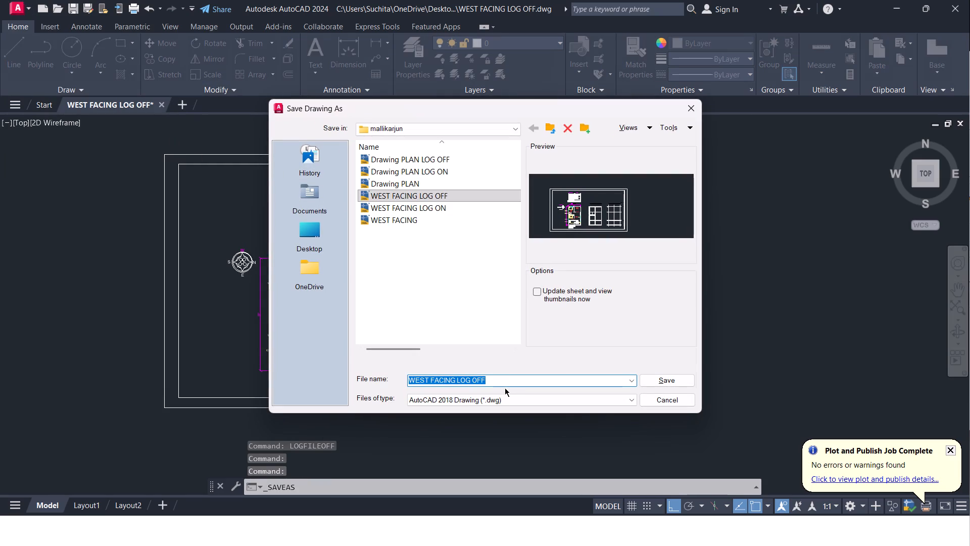
left_click(506, 383)
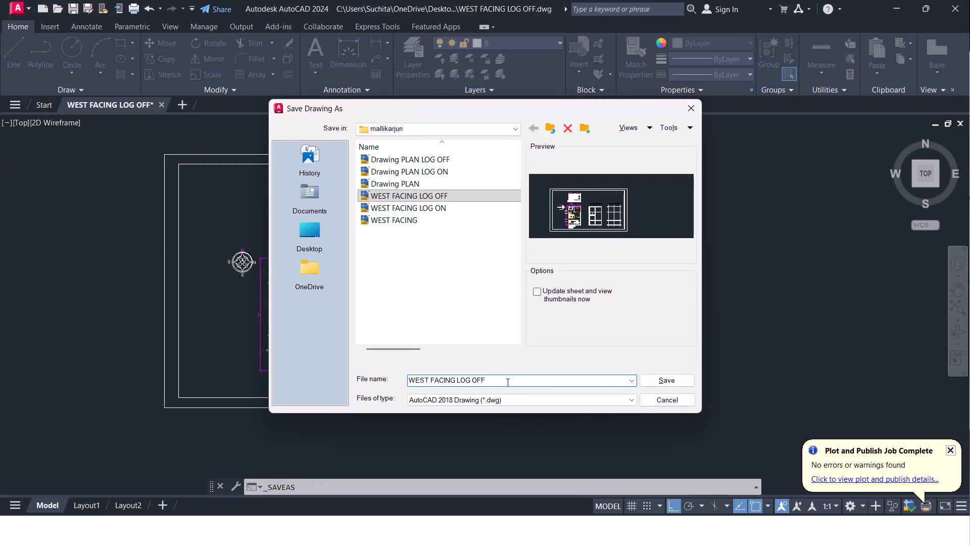
key("space")
key("1")
left_click(676, 381)
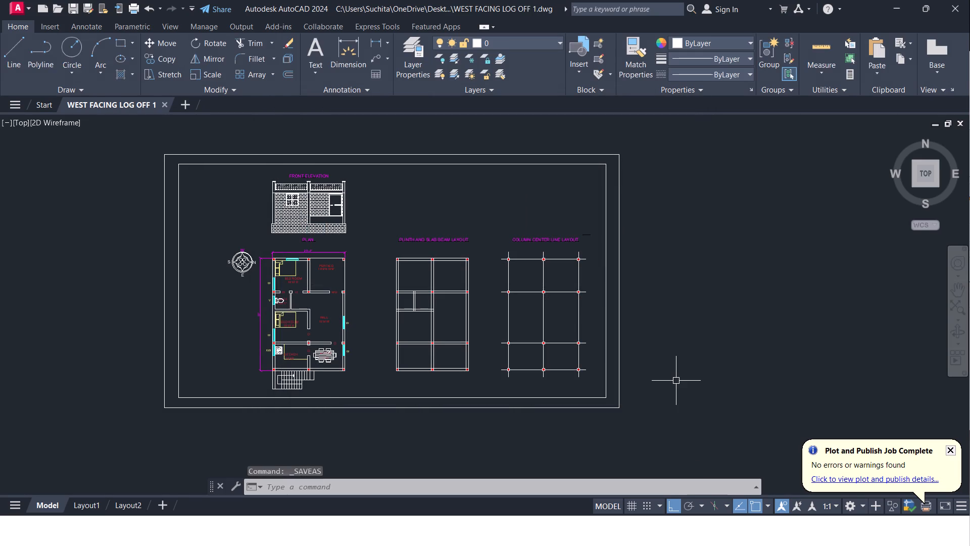
Switch to File Explorer and delete the WEST FACING LOG OFF drawing file from the mallikarjun folder.
left_click(898, 15)
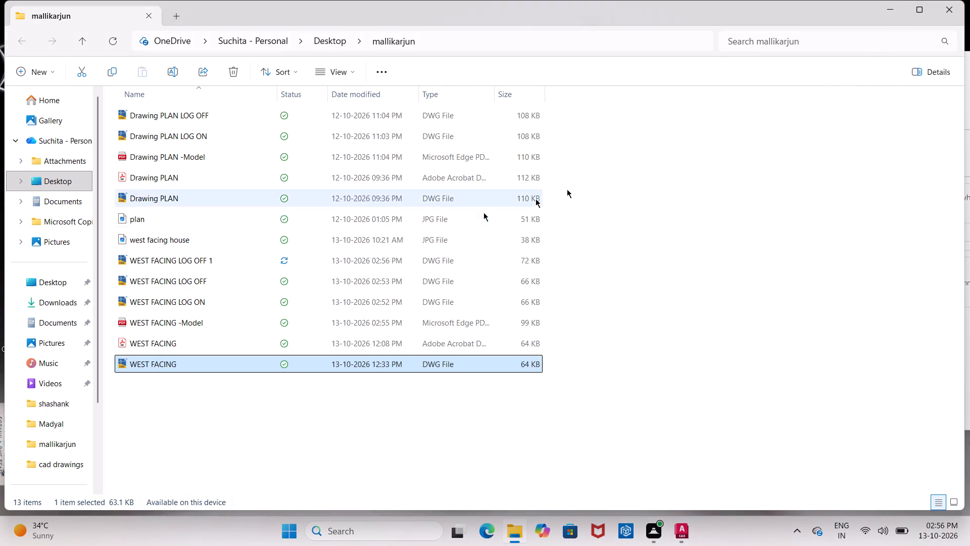
left_click(247, 282)
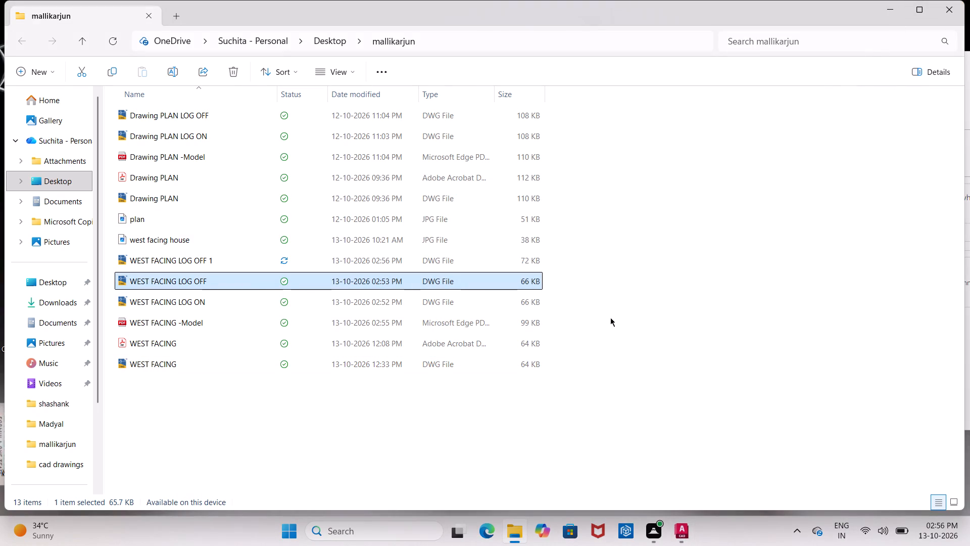
key("Delete")
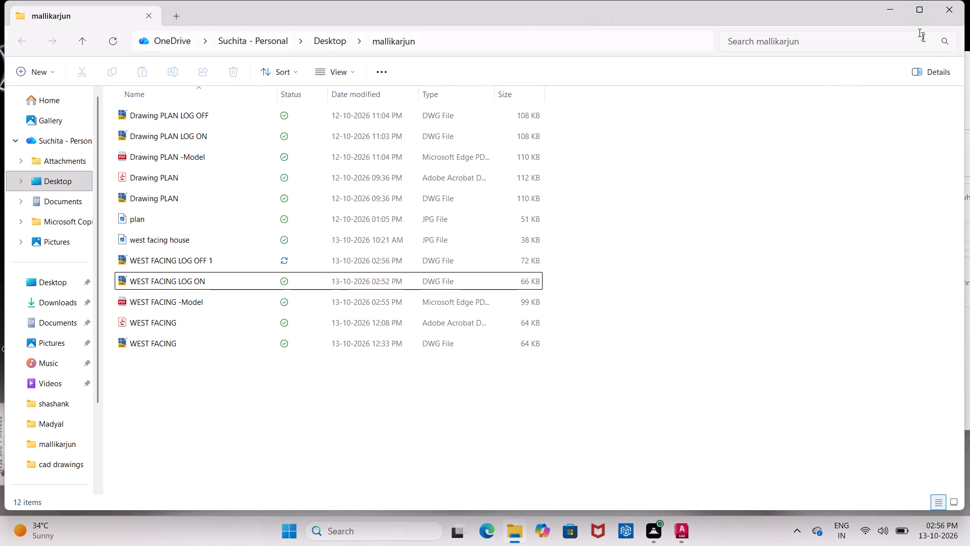